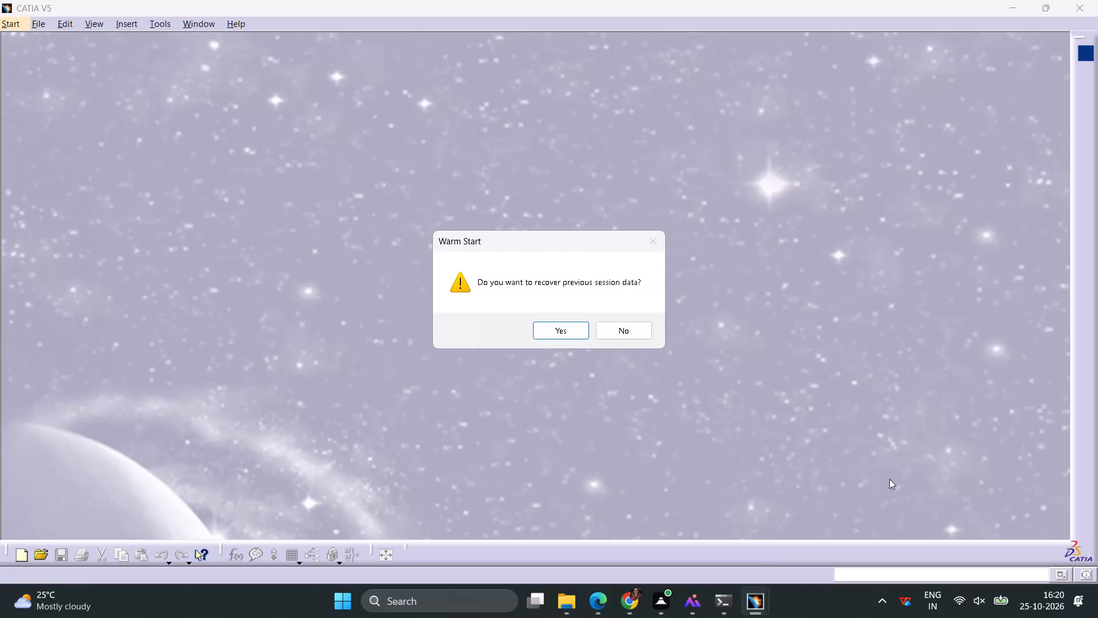
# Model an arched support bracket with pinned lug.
# Decline recovering the previous session data and bring the Product1 window to the front.
pyautogui.click(610, 330)
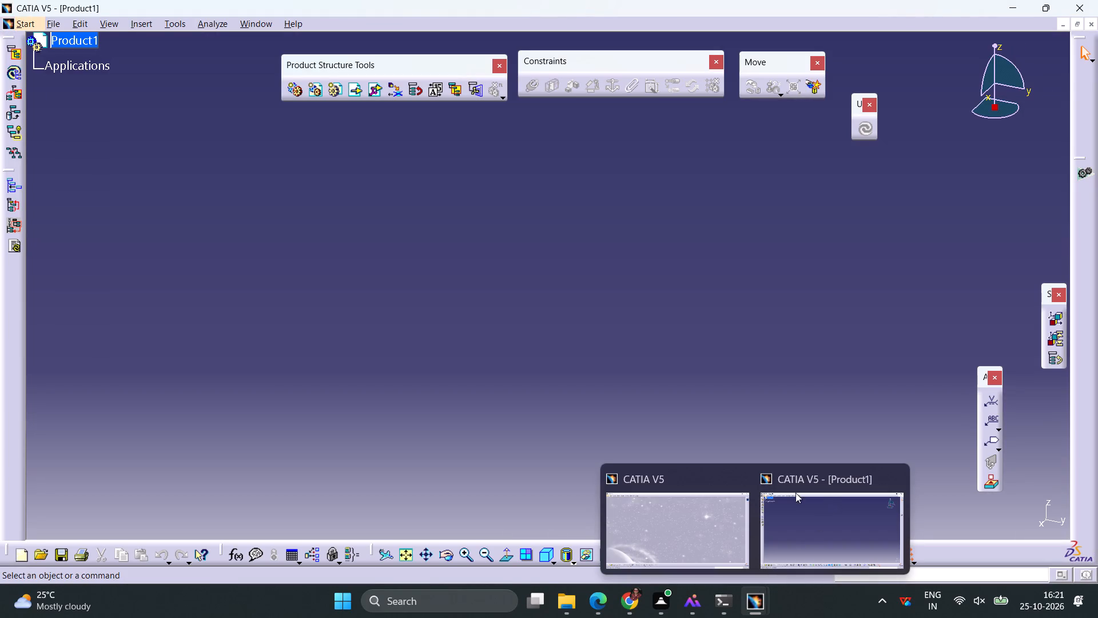
pyautogui.click(746, 484)
pyautogui.click(754, 517)
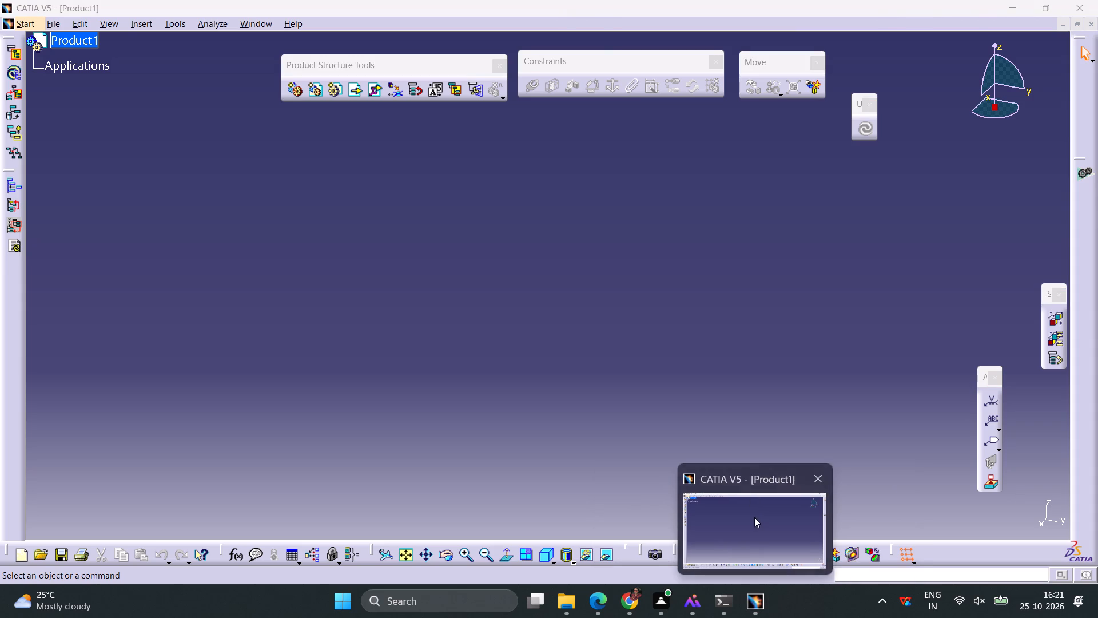
# Start recording a macro named Macro50.CATScript with CATScript as its language.
pyautogui.click(176, 29)
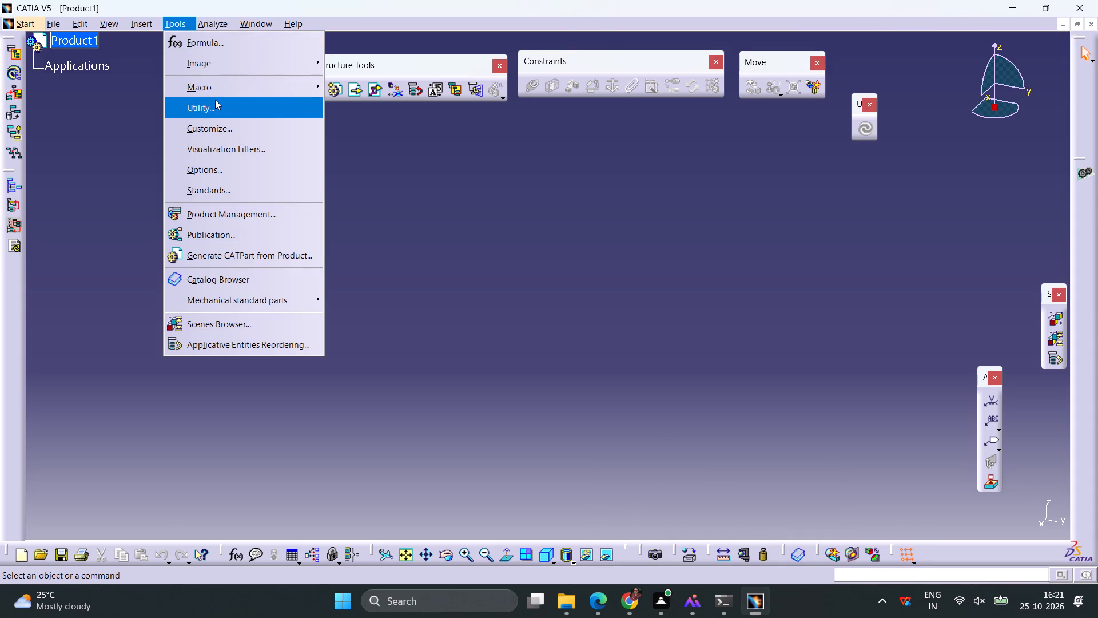
pyautogui.click(377, 110)
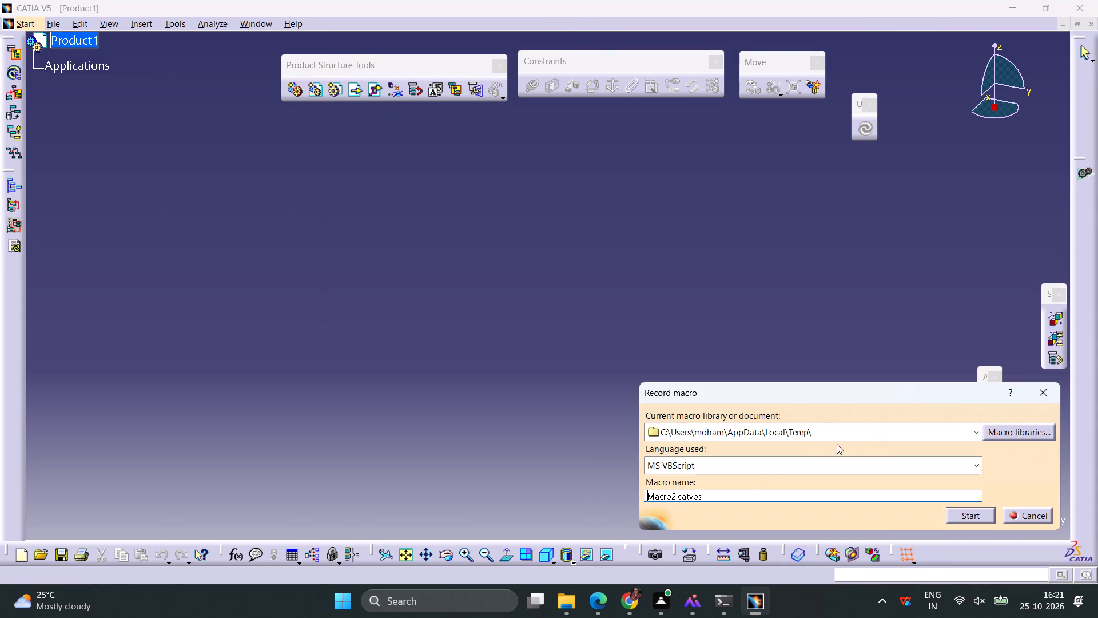
pyautogui.click(758, 473)
pyautogui.click(673, 477)
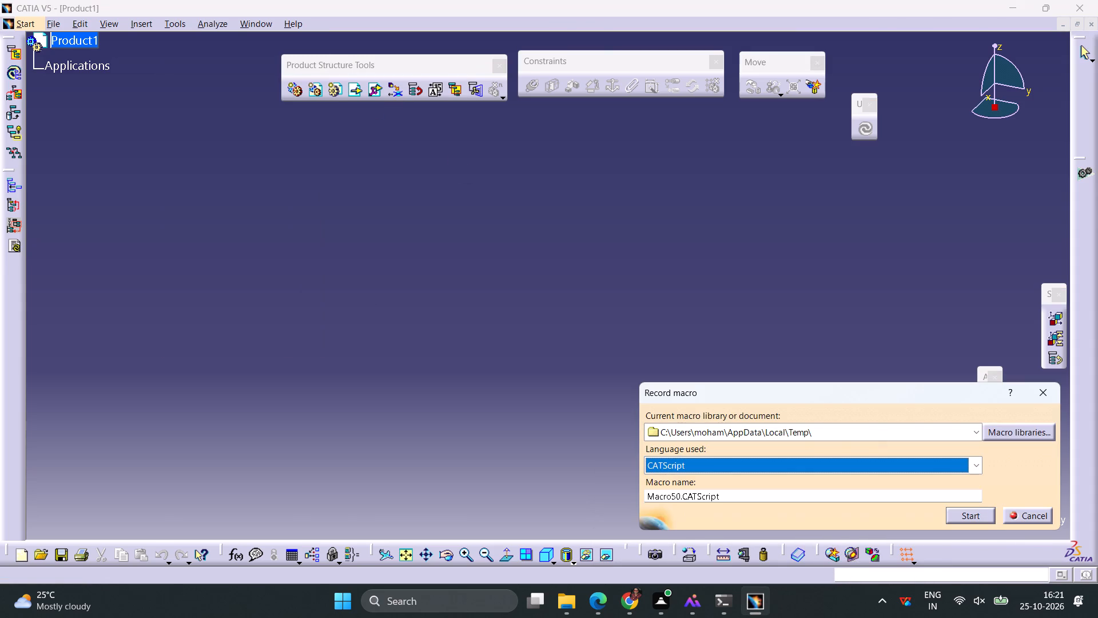
pyautogui.click(962, 518)
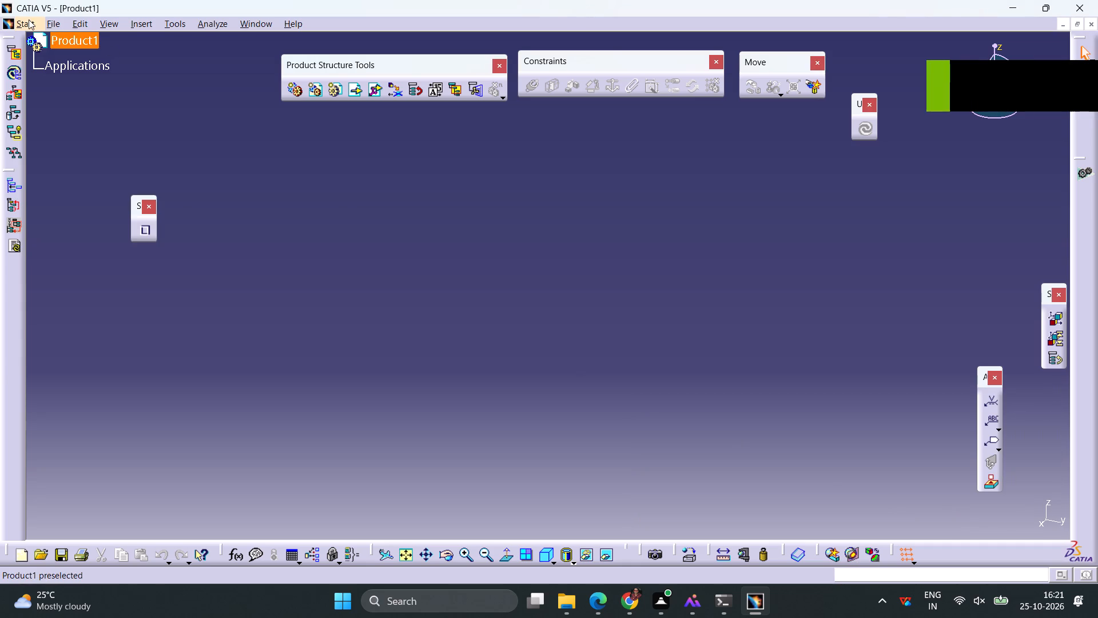
# Create a new part in the Part Design workbench.
pyautogui.click(29, 19)
pyautogui.click(204, 90)
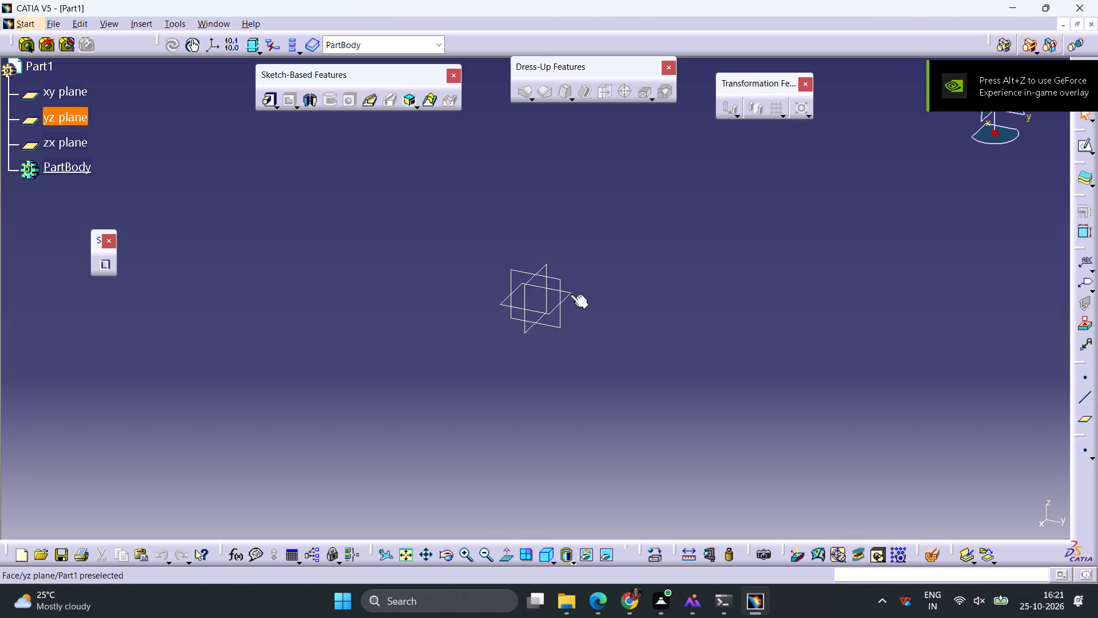
# Open a new sketch on the yz plane.
pyautogui.click(560, 323)
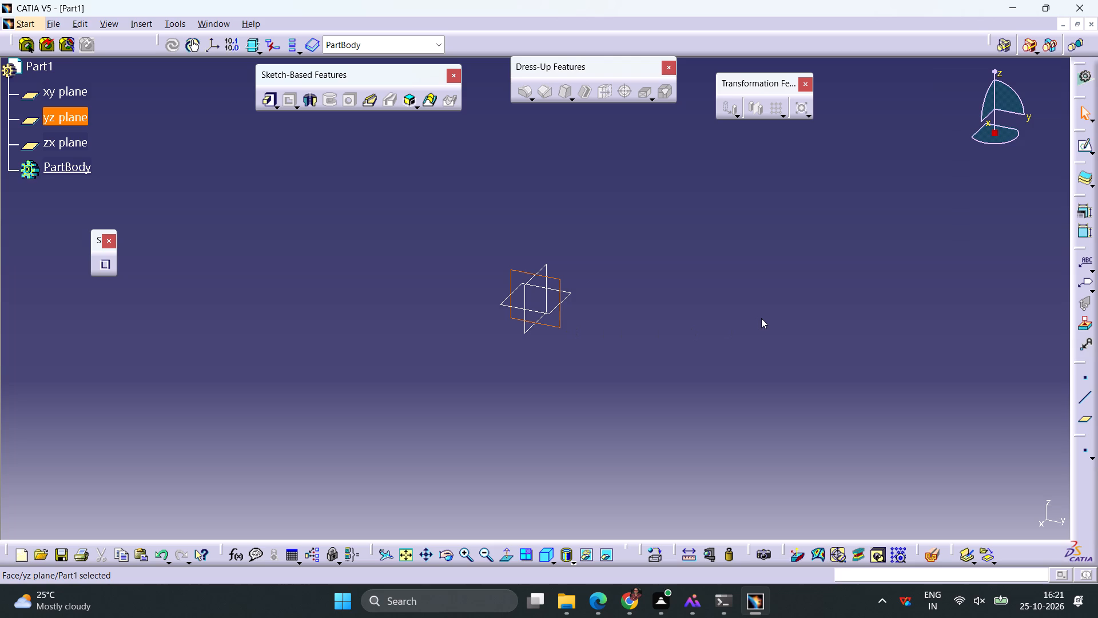
pyautogui.click(1079, 148)
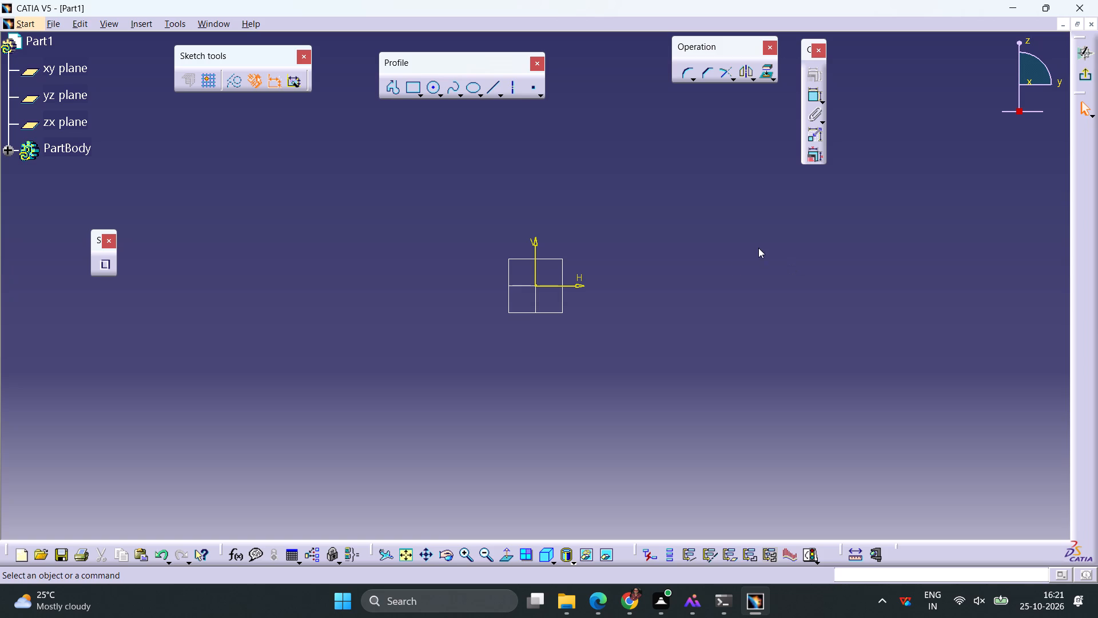
# Sketch a circle centred on the origin and constrain its diameter to 50 mm.
pyautogui.click(430, 90)
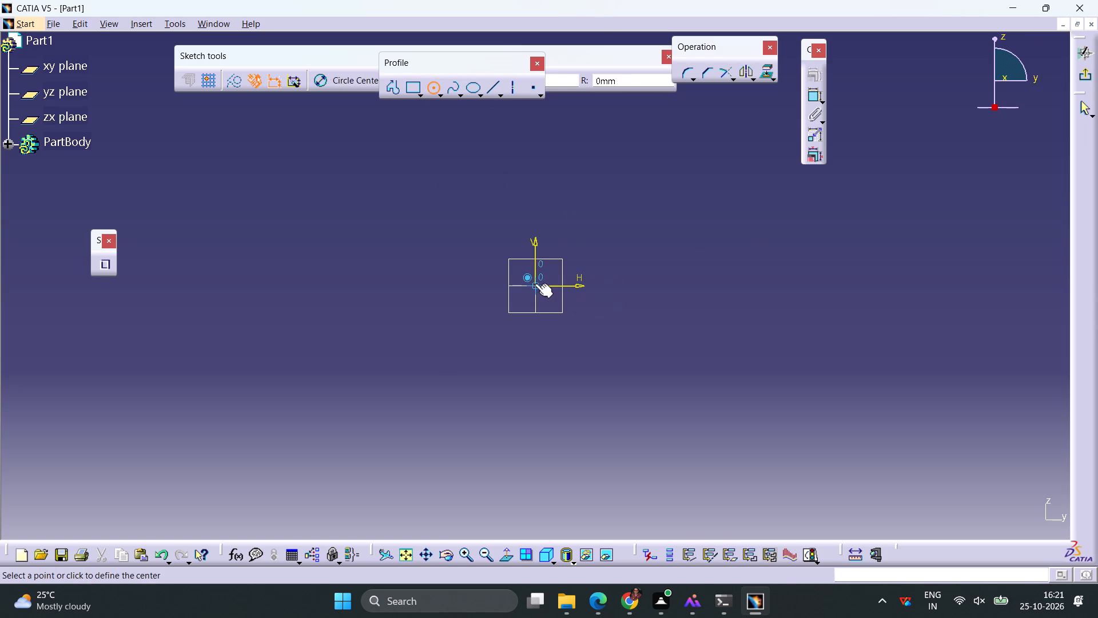
pyautogui.click(536, 284)
pyautogui.click(568, 251)
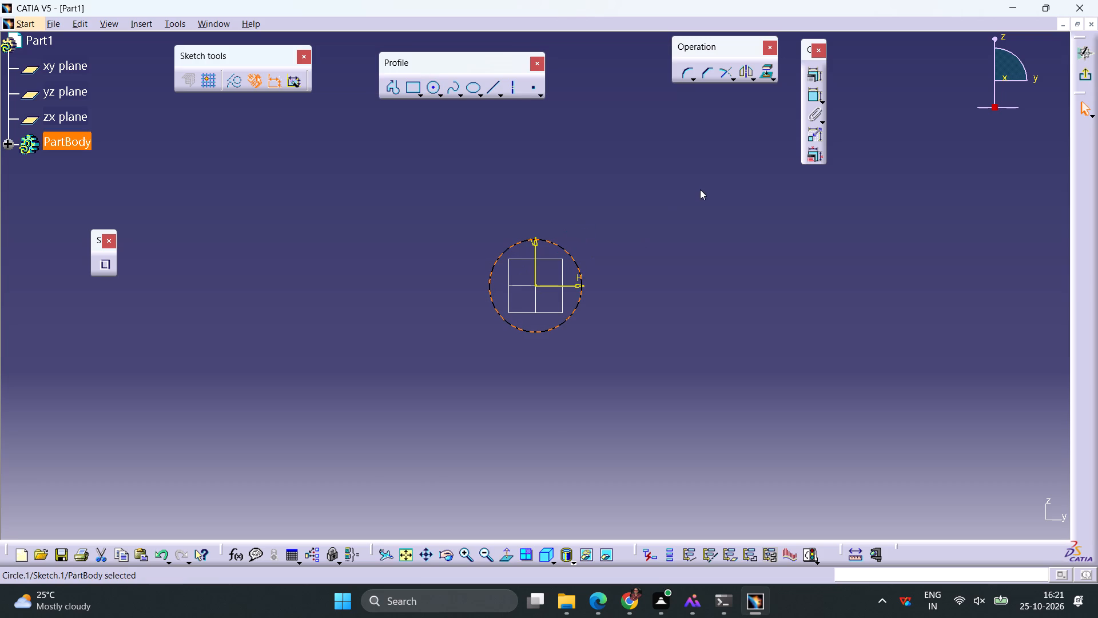
pyautogui.click(810, 96)
pyautogui.click(654, 236)
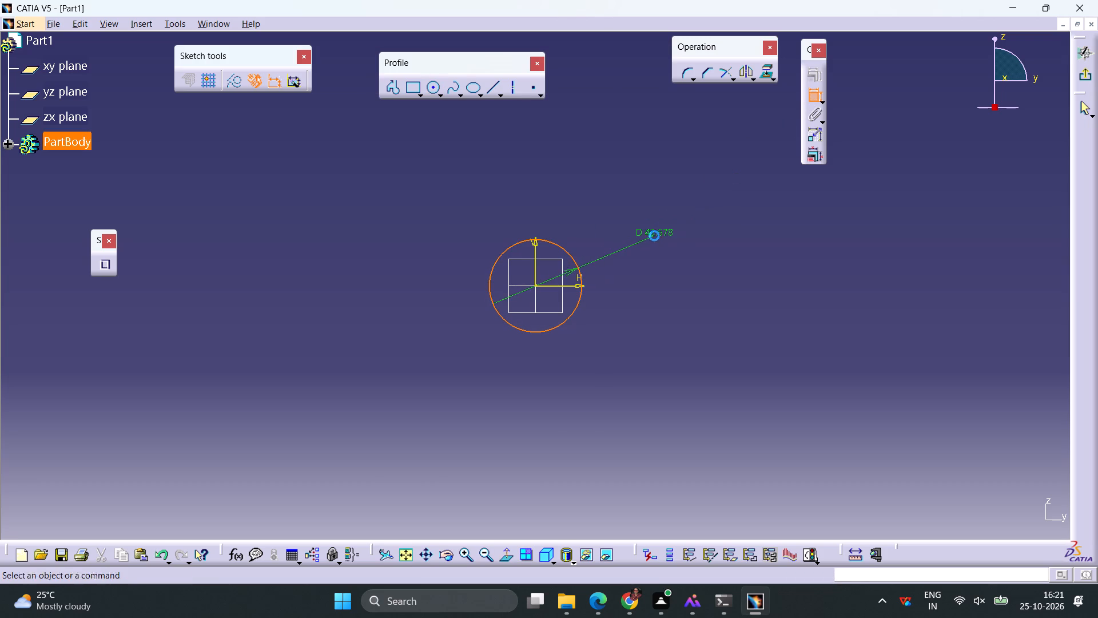
pyautogui.doubleClick(661, 235)
pyautogui.write('50')
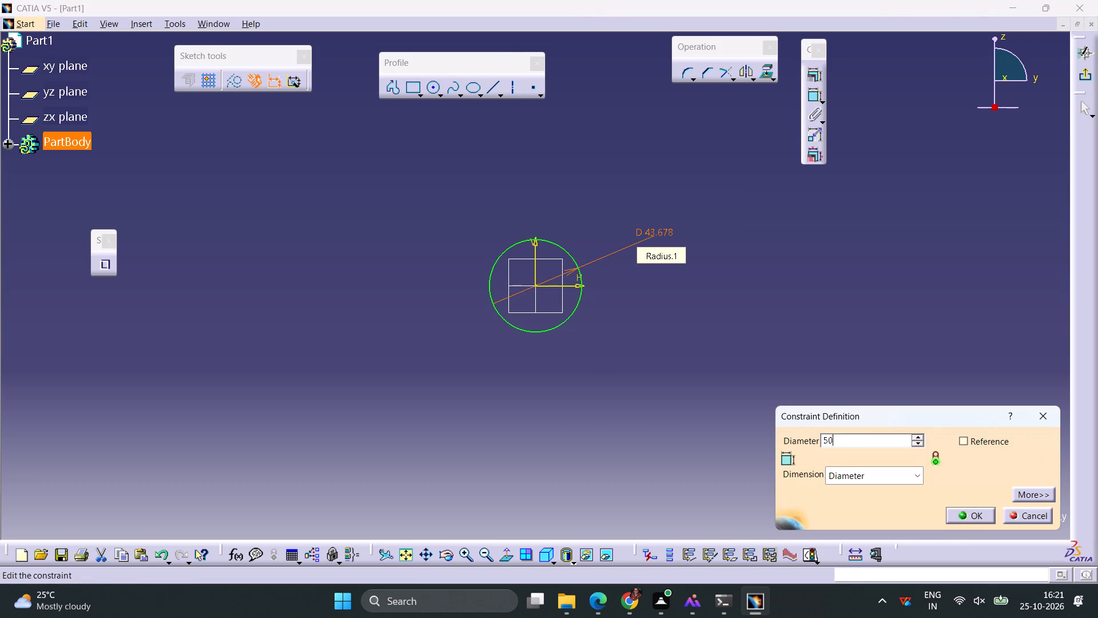
pyautogui.press('Return')
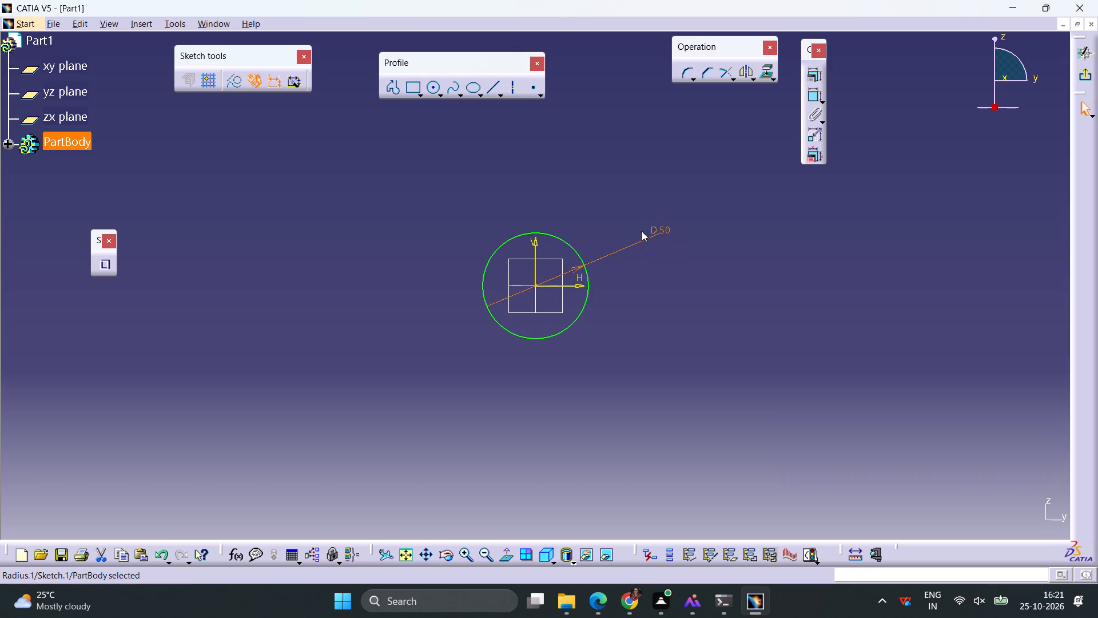
# Sketch a larger concentric circle centred on the origin and constrain its diameter to 80 mm.
pyautogui.click(429, 85)
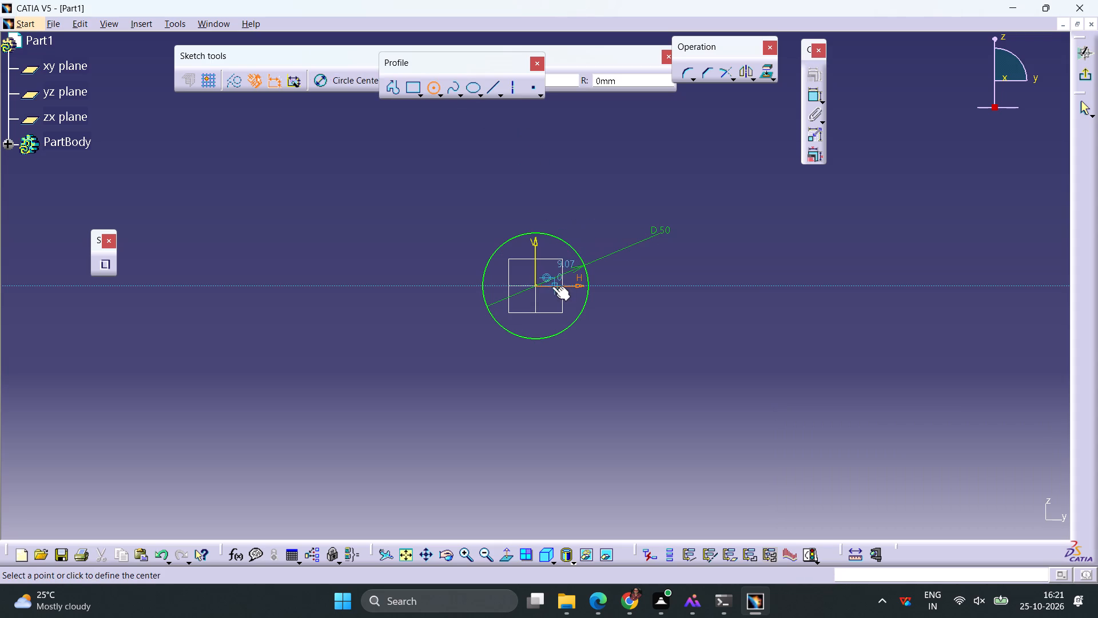
pyautogui.click(534, 286)
pyautogui.click(580, 219)
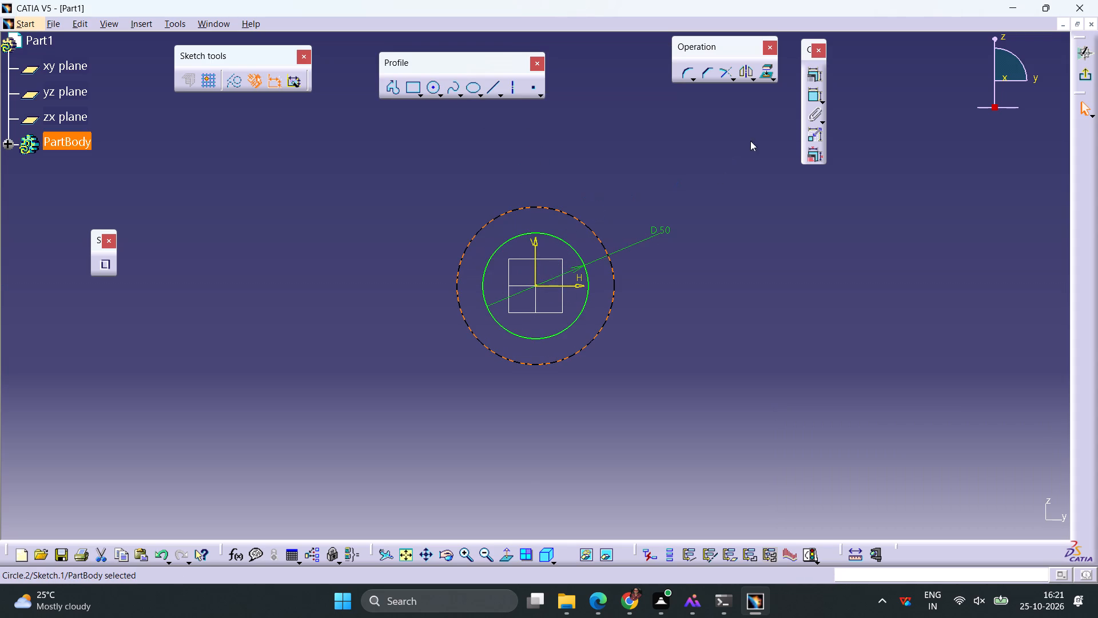
pyautogui.click(811, 93)
pyautogui.click(624, 180)
pyautogui.doubleClick(637, 174)
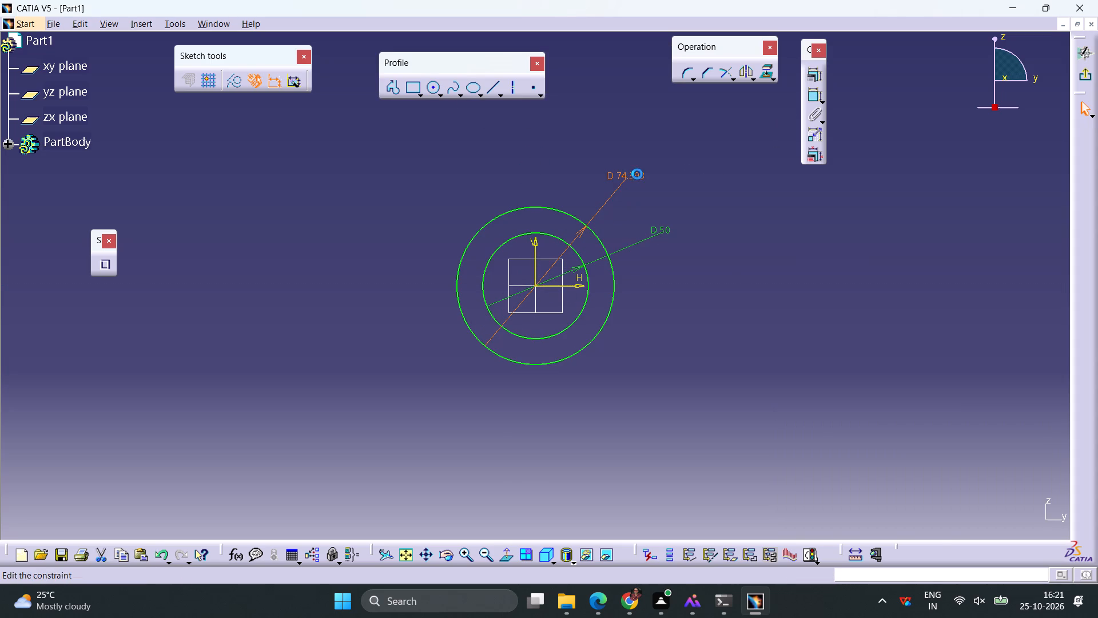
pyautogui.write('80')
pyautogui.press('Return')
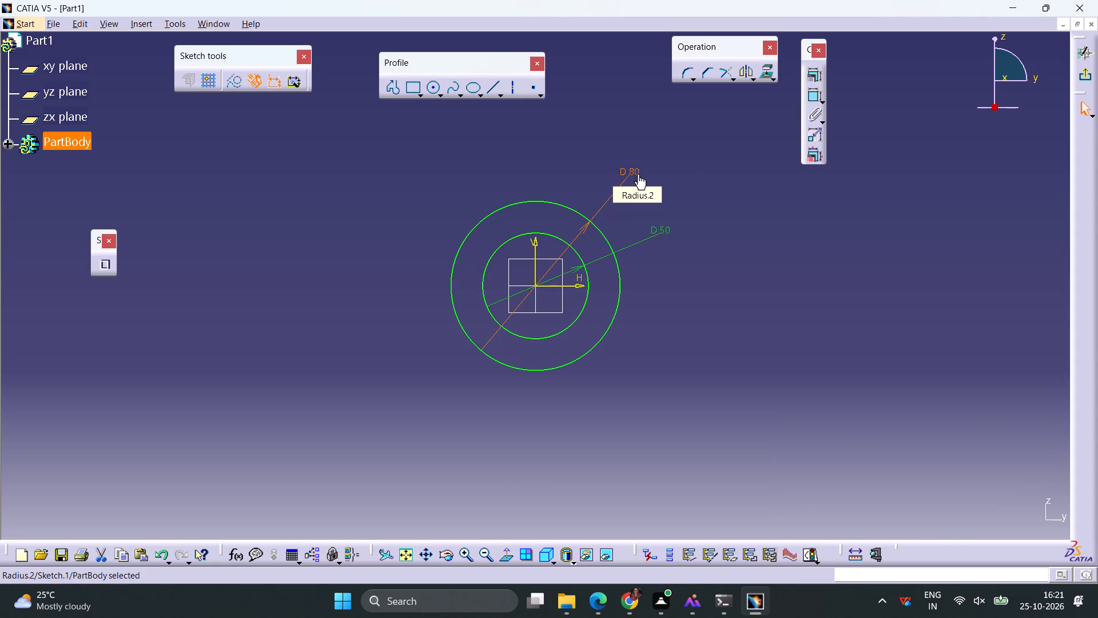
# Sketch a horizontal line extending symmetrically from the origin and constrain its total length to 160 mm (120+40).
pyautogui.click(490, 85)
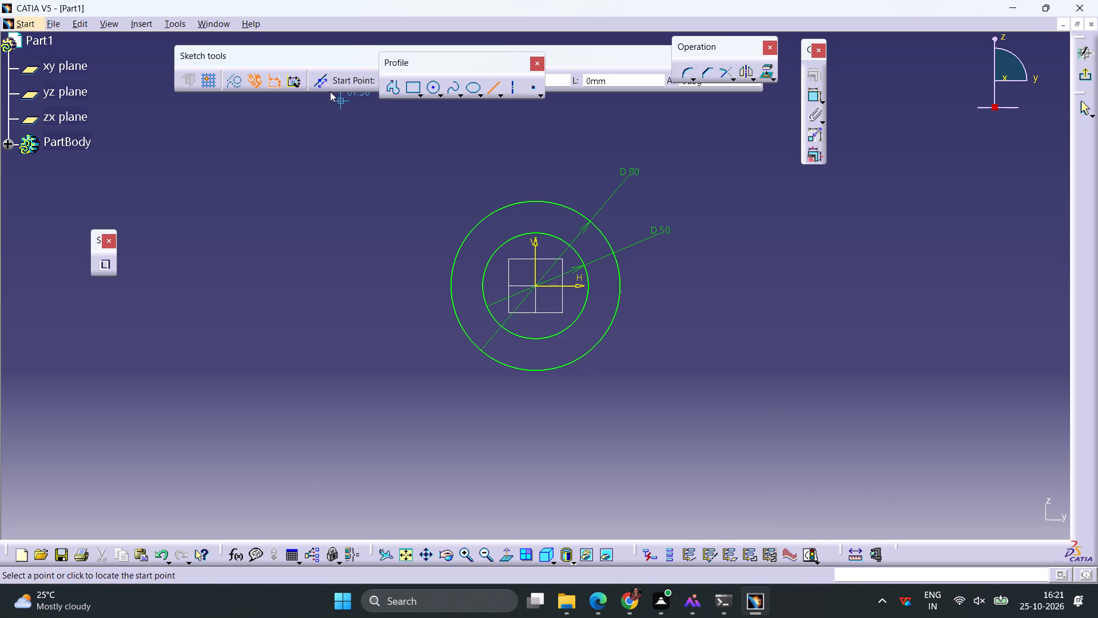
pyautogui.click(321, 82)
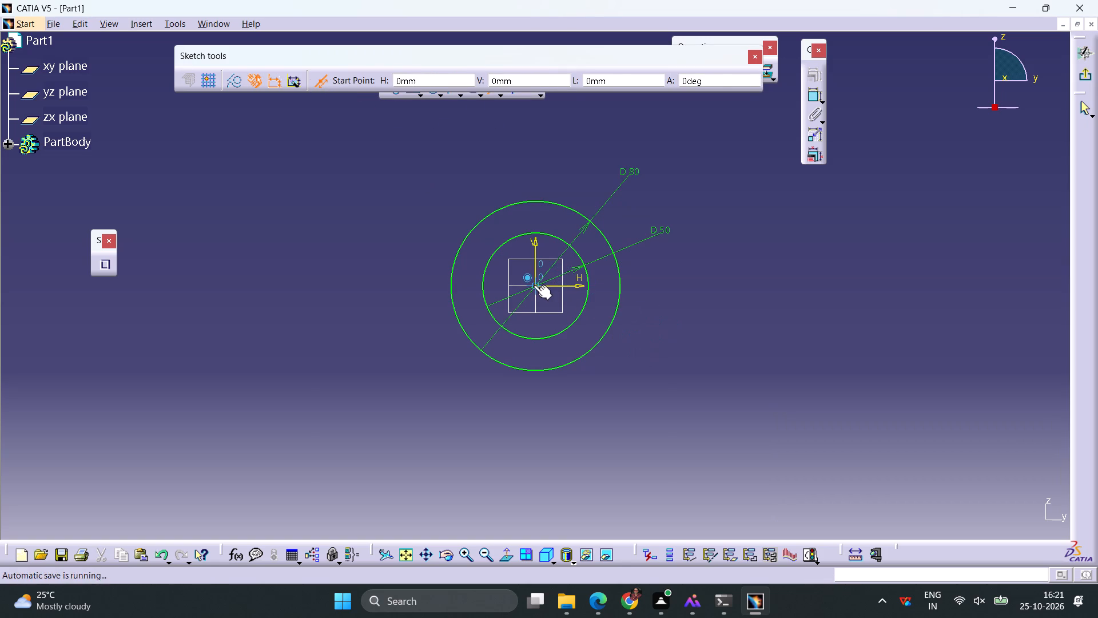
pyautogui.click(534, 285)
pyautogui.click(725, 286)
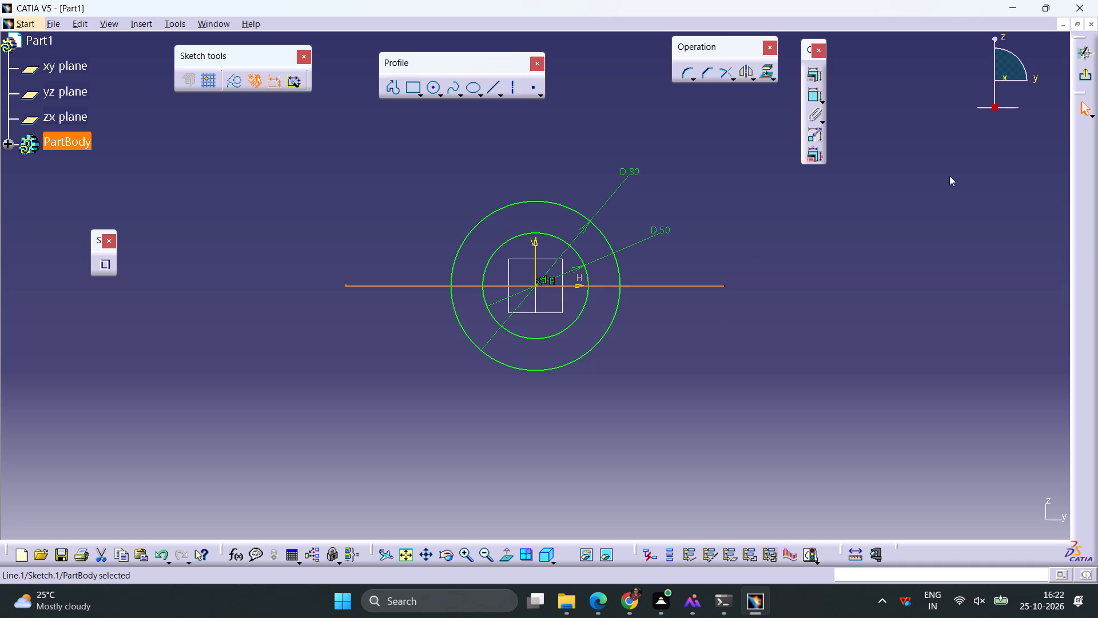
pyautogui.click(811, 95)
pyautogui.click(662, 367)
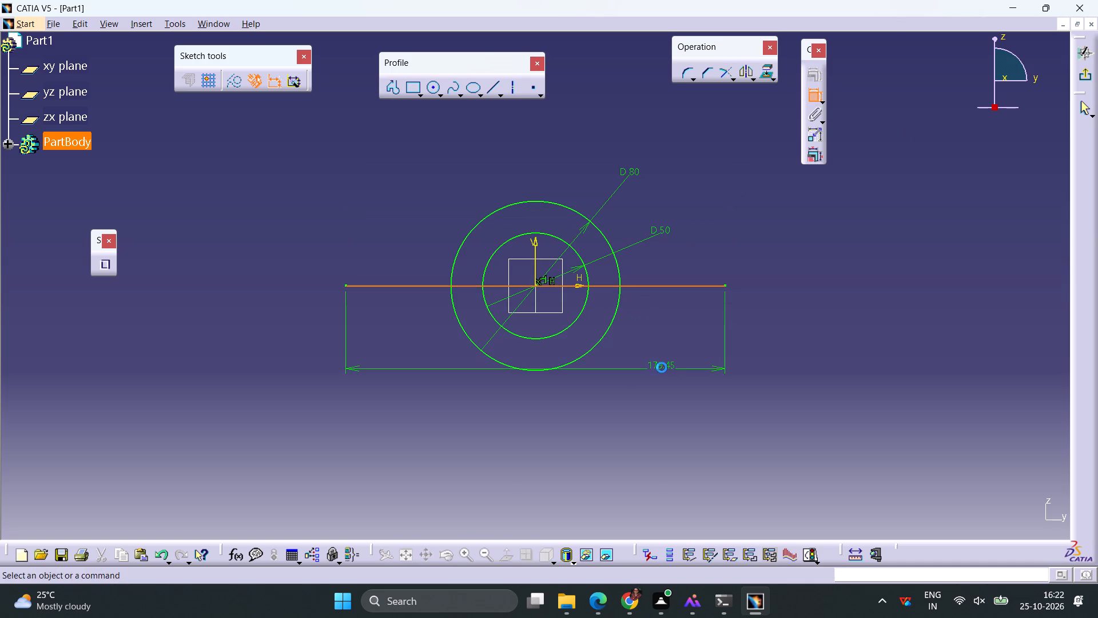
pyautogui.doubleClick(665, 367)
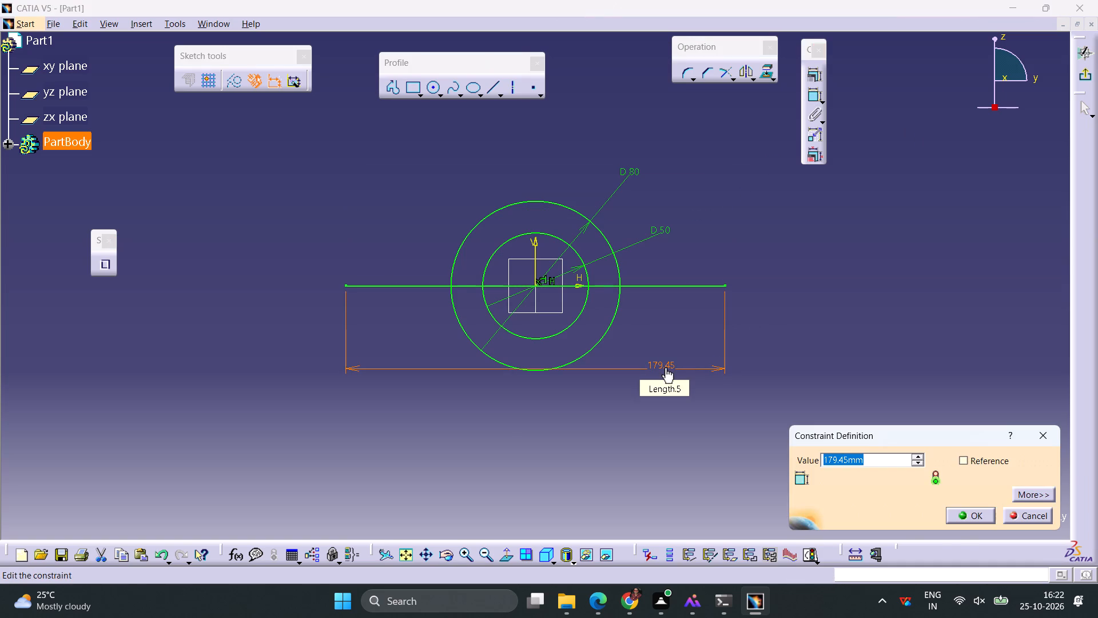
pyautogui.write('120+')
pyautogui.write('40')
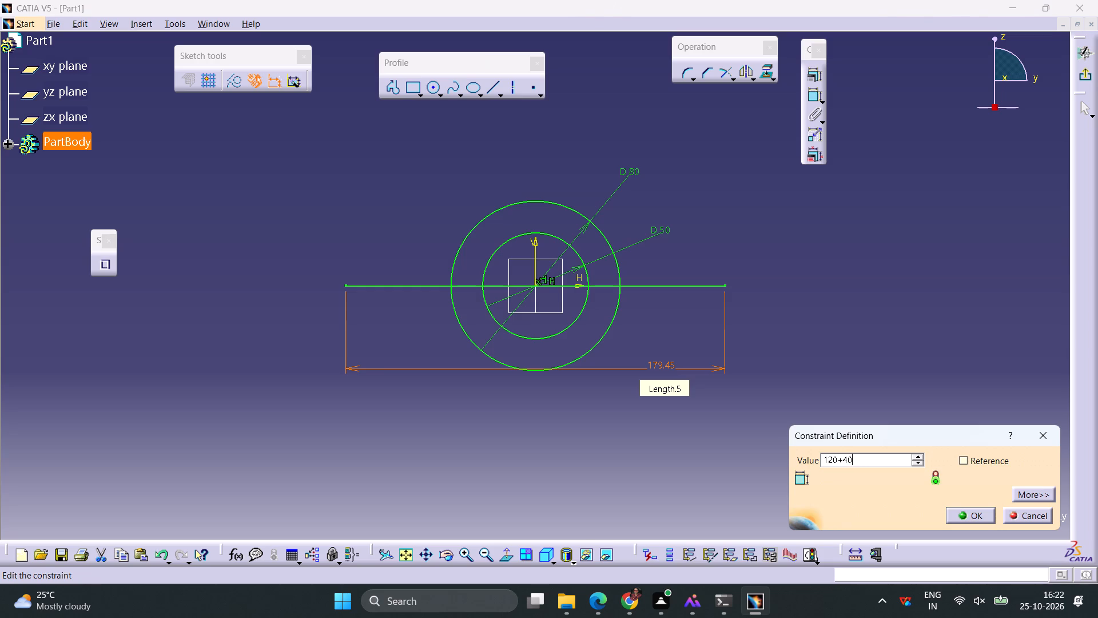
pyautogui.press('Return')
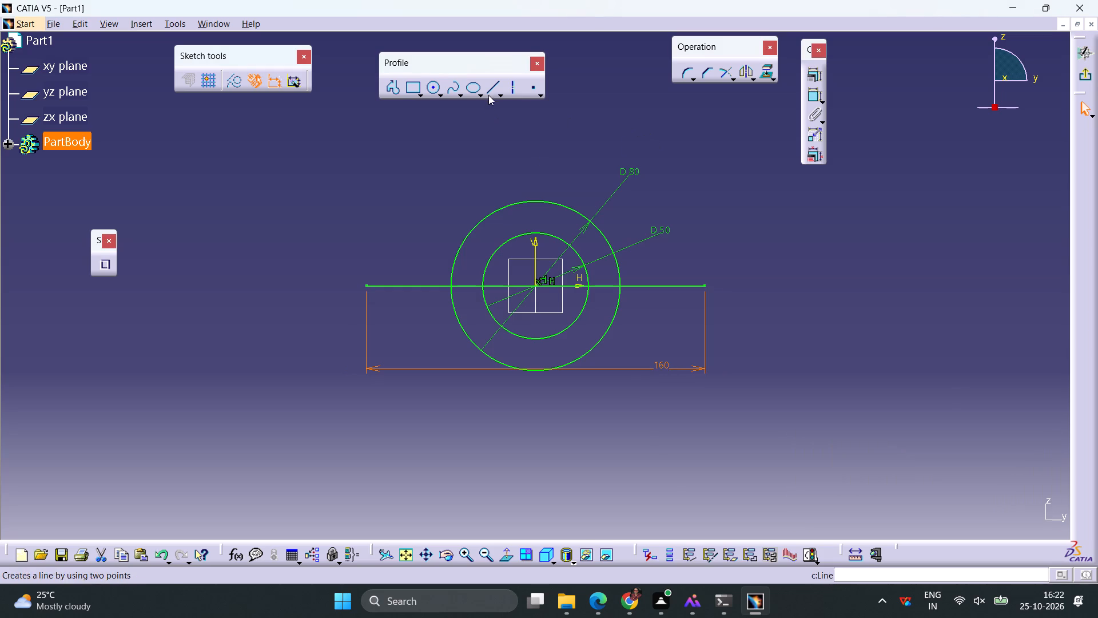
# Sketch a vertical, non-symmetrical line upward from the horizontal line's right end and constrain its length to 25 mm.
pyautogui.click(490, 93)
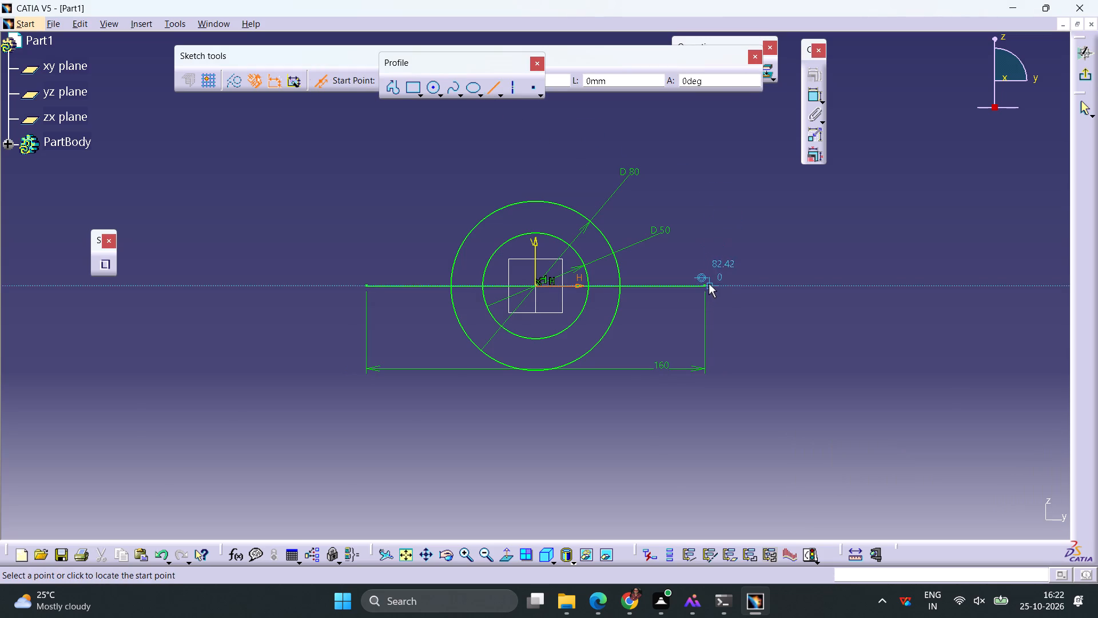
pyautogui.click(707, 286)
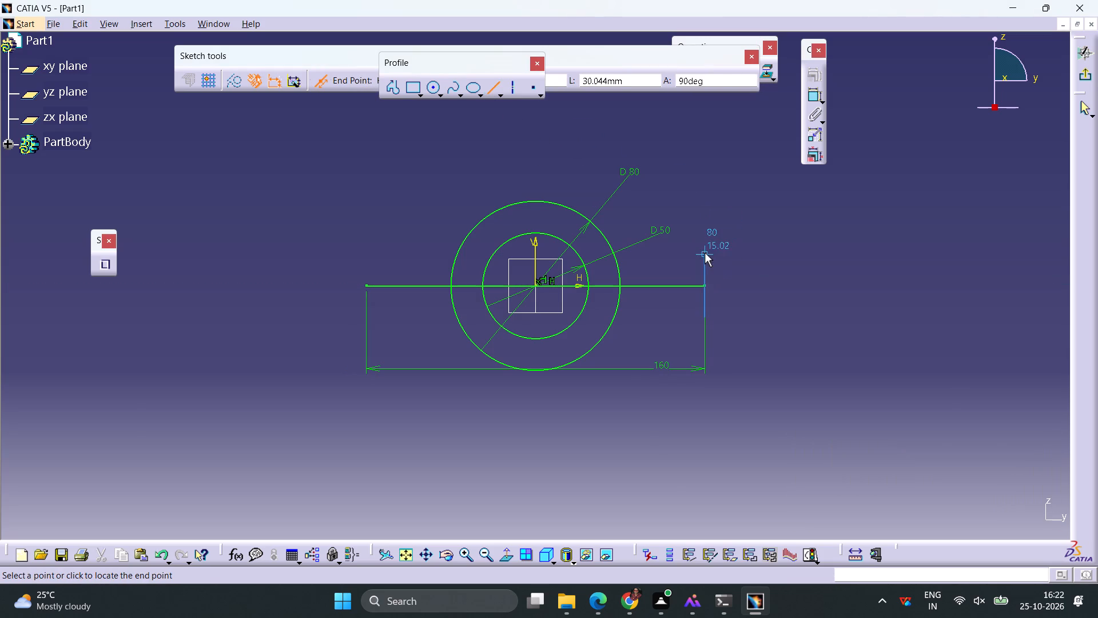
pyautogui.click(324, 84)
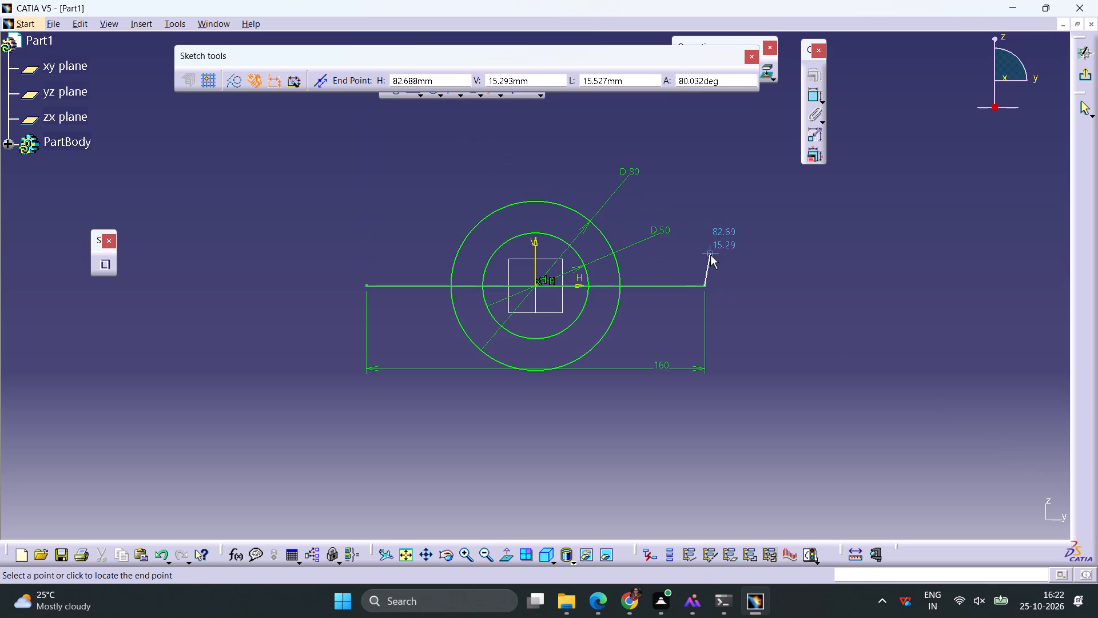
pyautogui.click(703, 255)
pyautogui.click(811, 96)
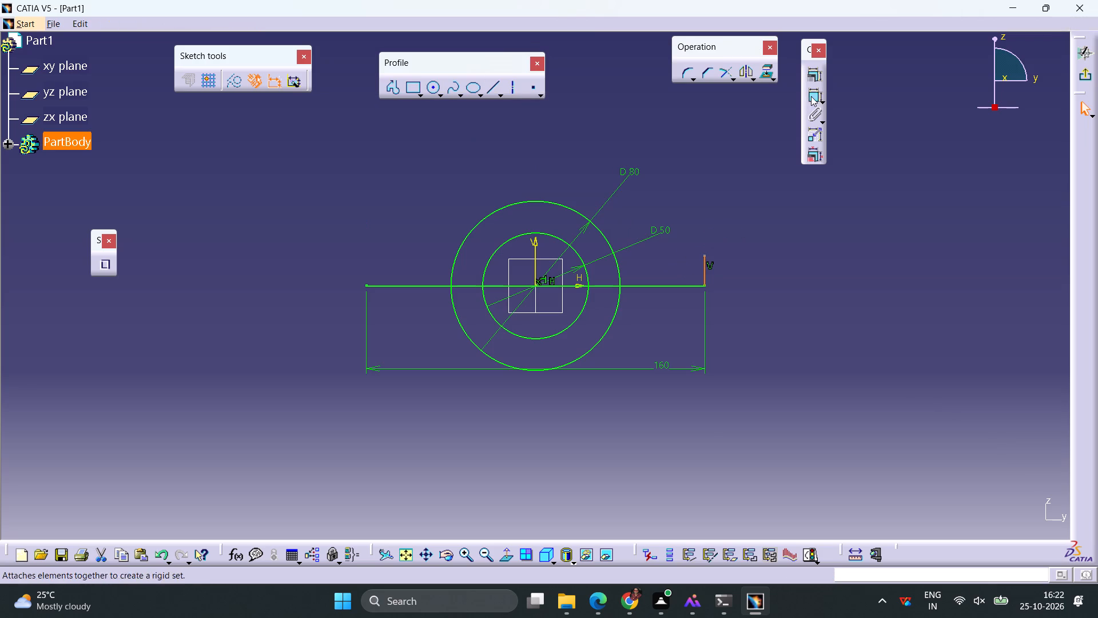
pyautogui.click(743, 309)
pyautogui.doubleClick(746, 305)
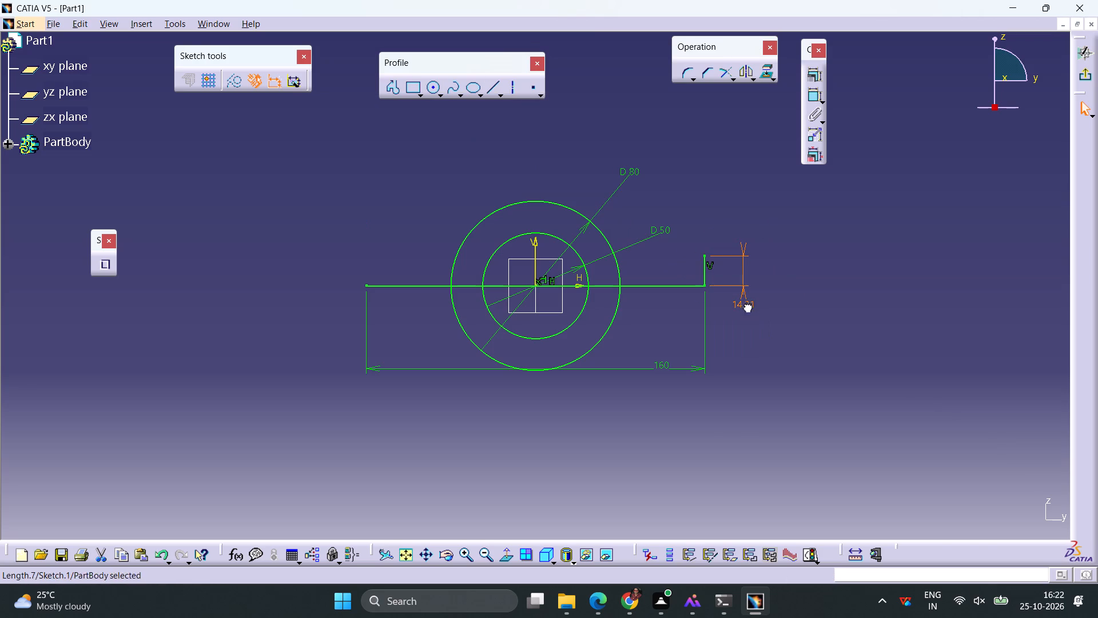
pyautogui.write('25')
pyautogui.press('Return')
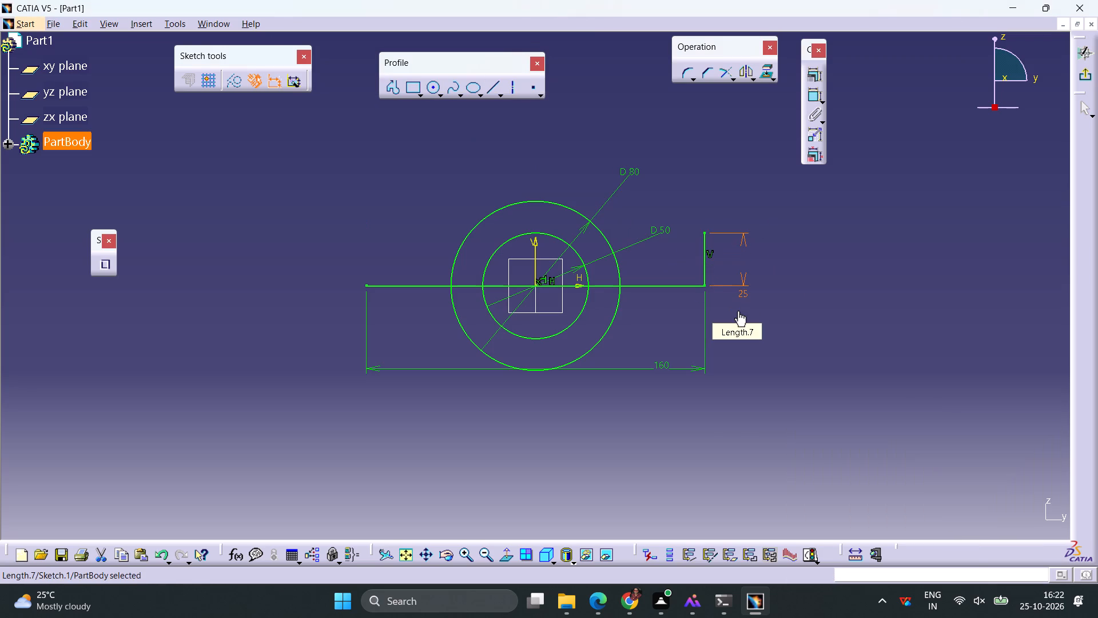
pyautogui.click(813, 299)
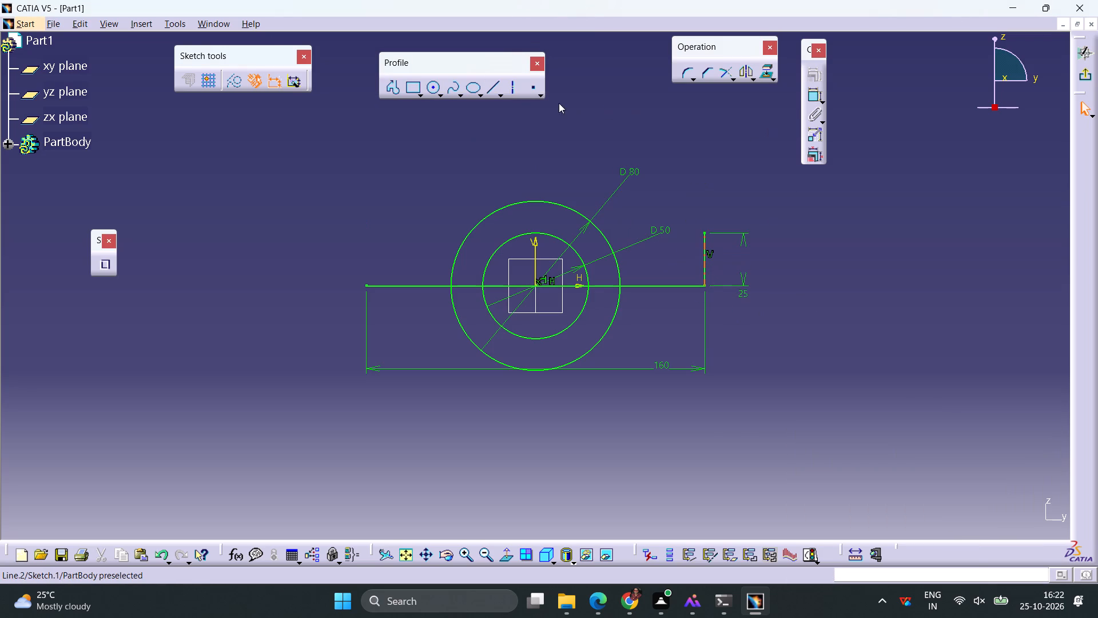
# Sketch a vertical line upward from the base line's left end and constrain its length to 25 mm.
pyautogui.click(488, 93)
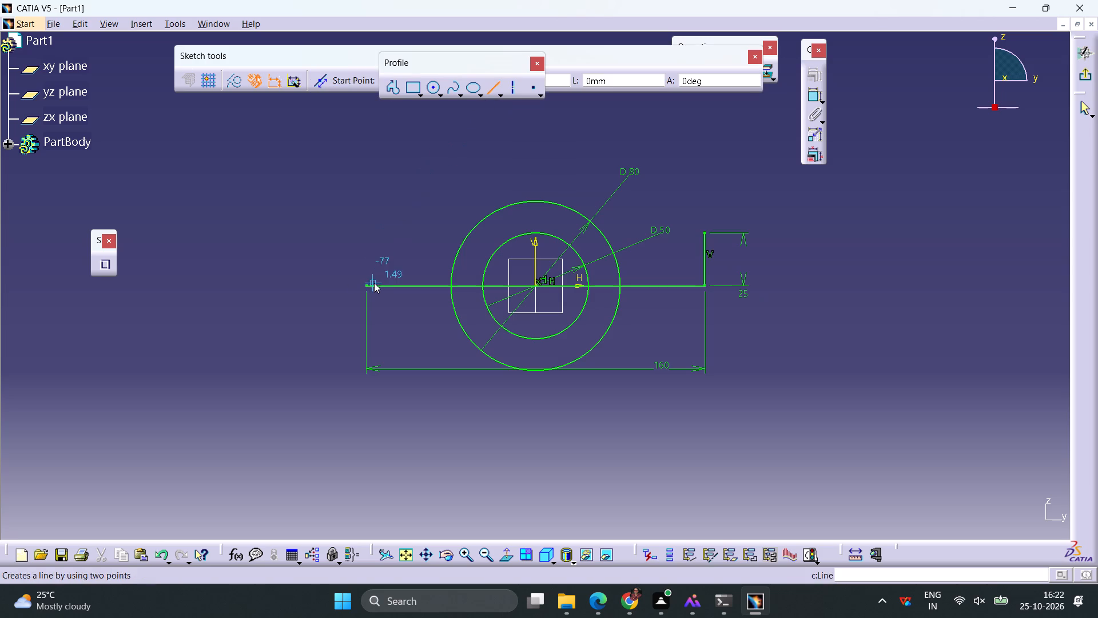
pyautogui.click(367, 286)
pyautogui.click(368, 256)
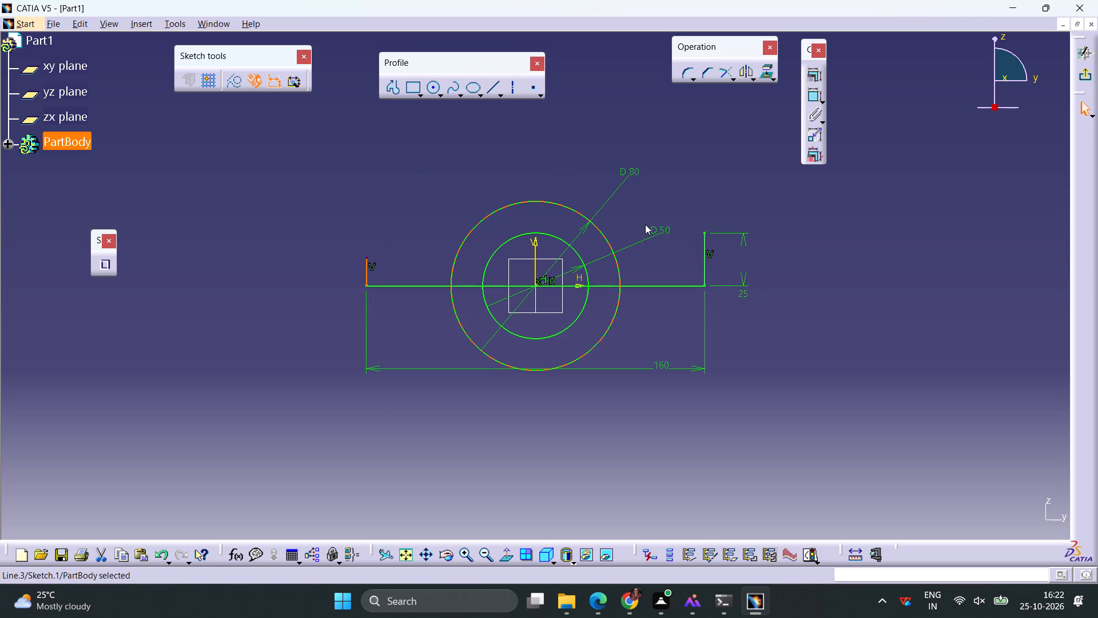
pyautogui.click(807, 97)
pyautogui.click(329, 325)
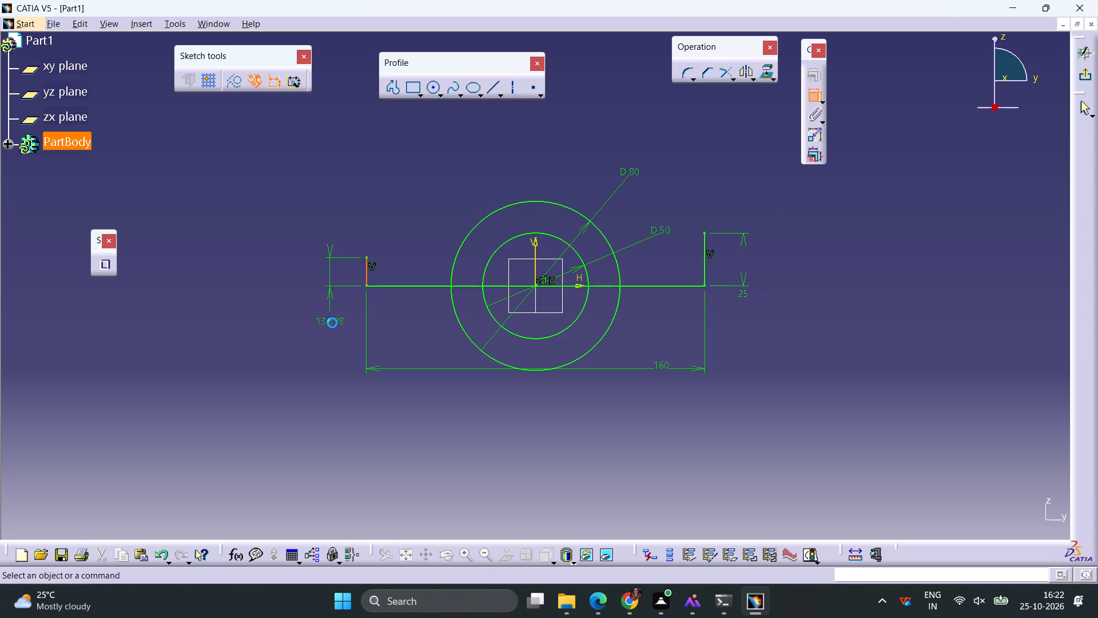
pyautogui.doubleClick(332, 323)
pyautogui.write('25')
pyautogui.press('Return')
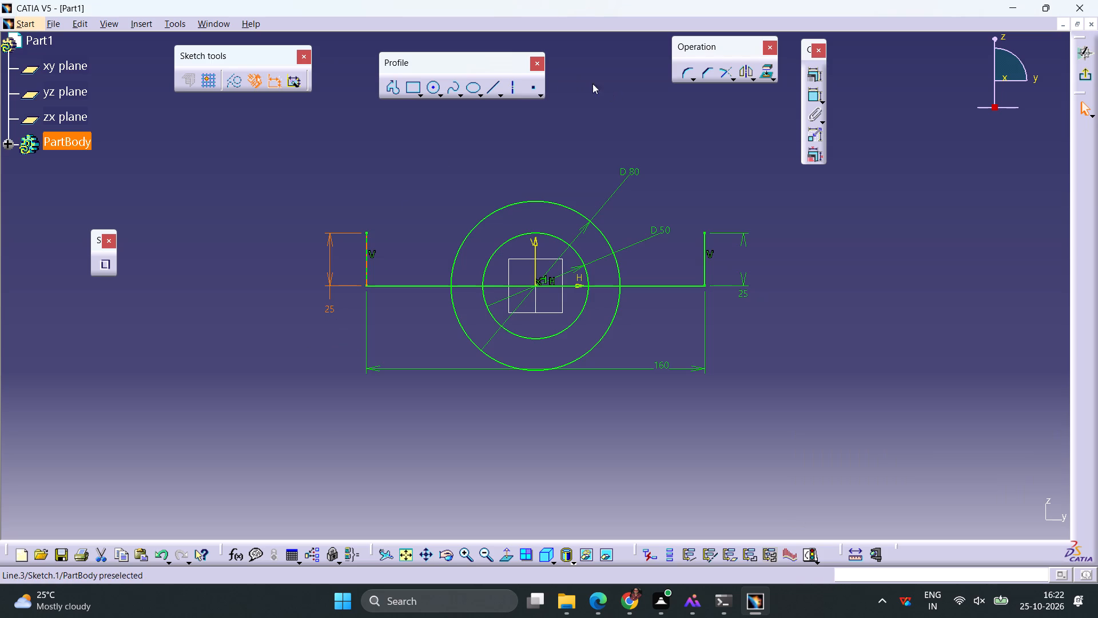
# Sketch two horizontal lines, each about 49 mm long, from the tops of the vertical lines inward to the 80 mm circle.
pyautogui.click(491, 88)
pyautogui.moveTo(366, 231); pyautogui.dragTo(372, 231)
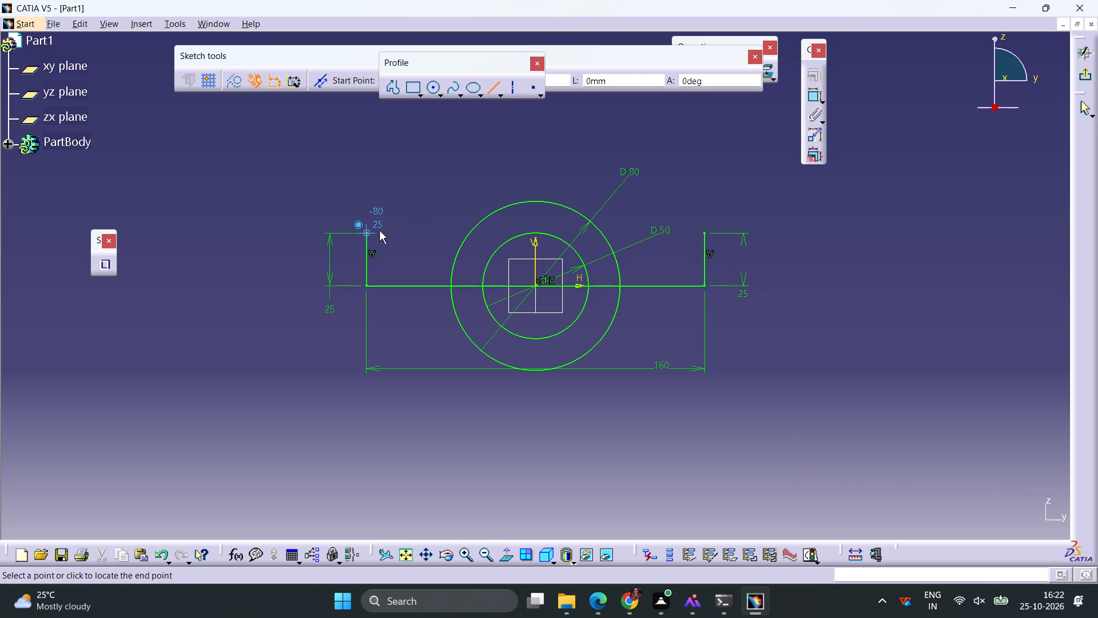
pyautogui.click(471, 234)
pyautogui.click(678, 179)
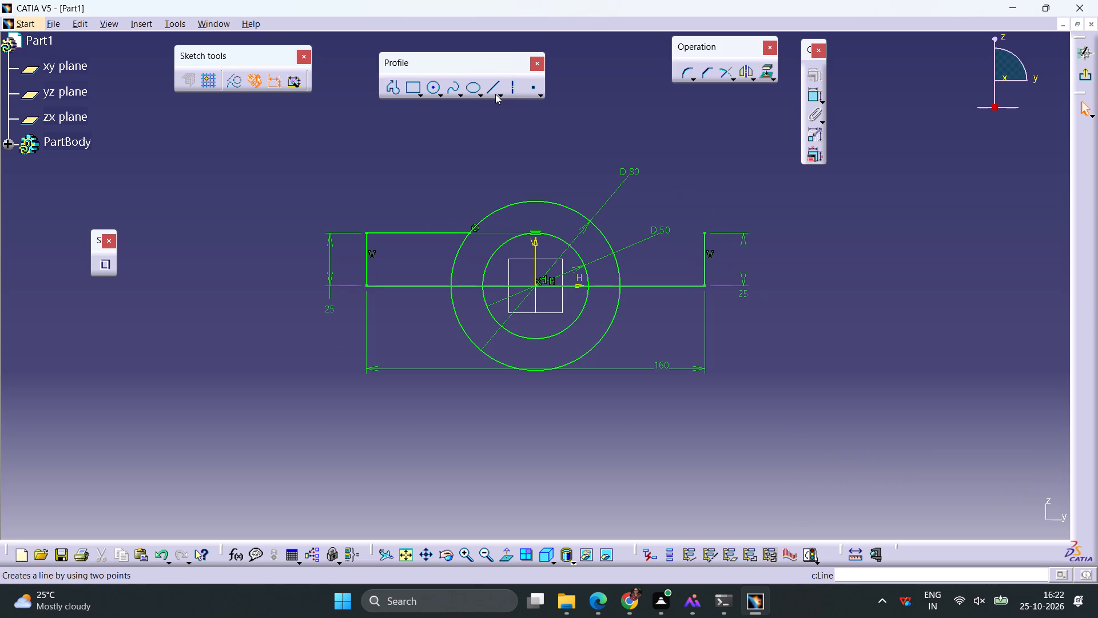
pyautogui.click(495, 92)
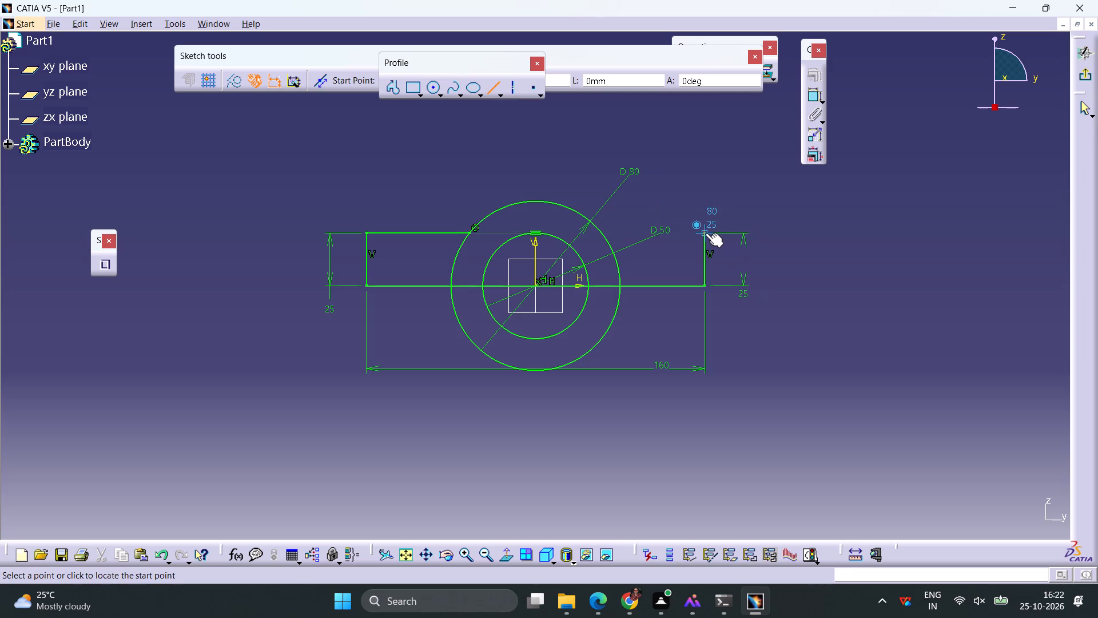
pyautogui.click(705, 233)
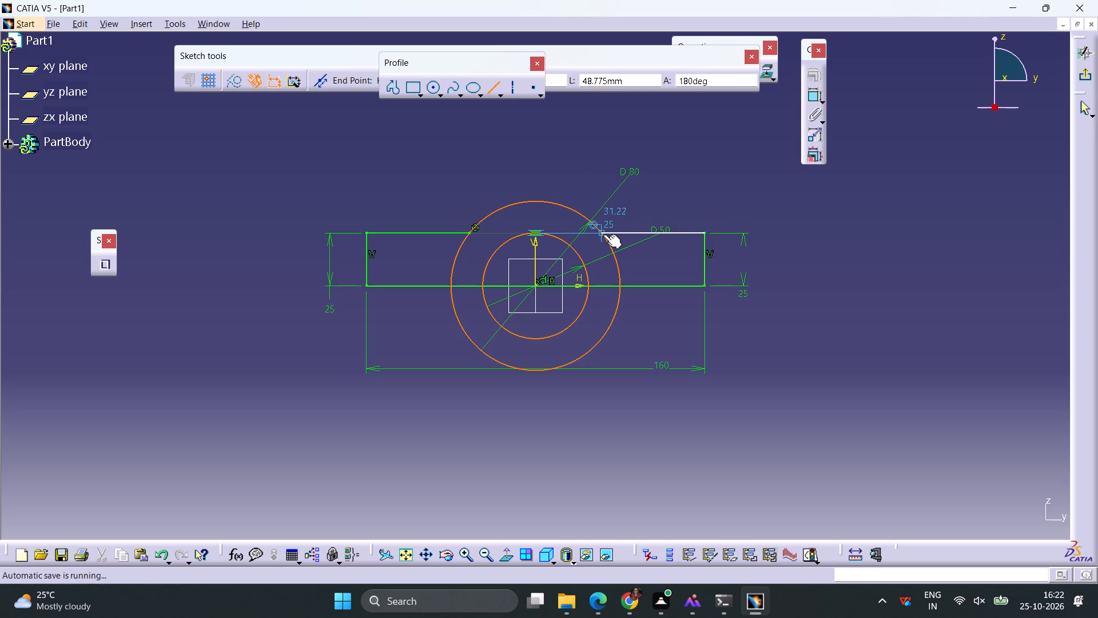
pyautogui.click(603, 234)
pyautogui.click(688, 193)
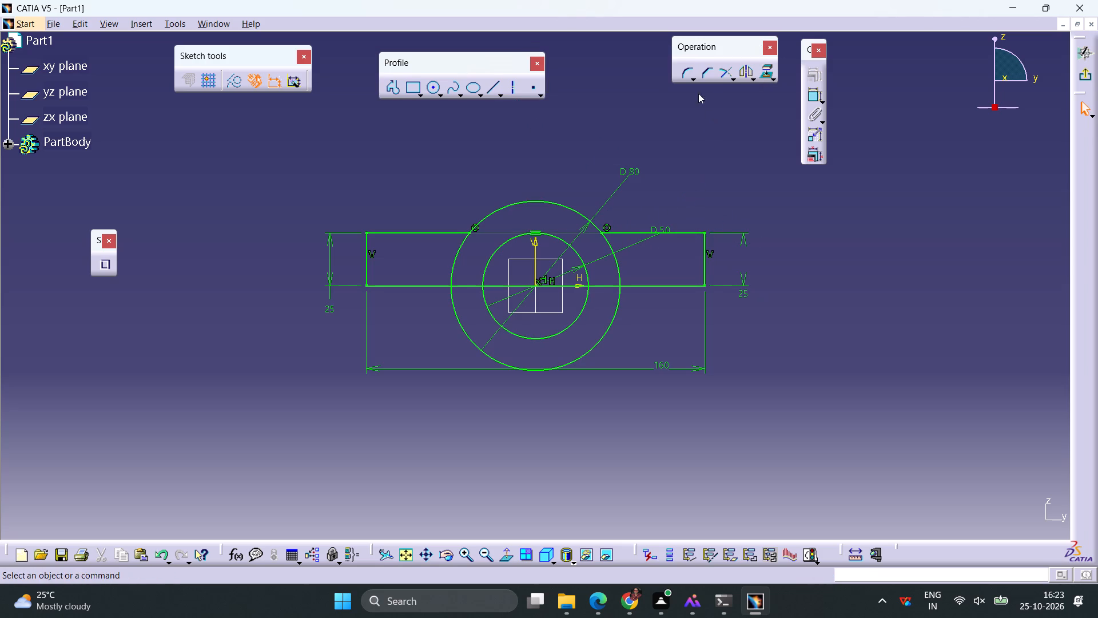
# Use Quick Trim to remove the 50 mm circle entirely and leave only the 80 mm circle's arc above the upper horizontal lines.
pyautogui.click(732, 77)
pyautogui.click(787, 95)
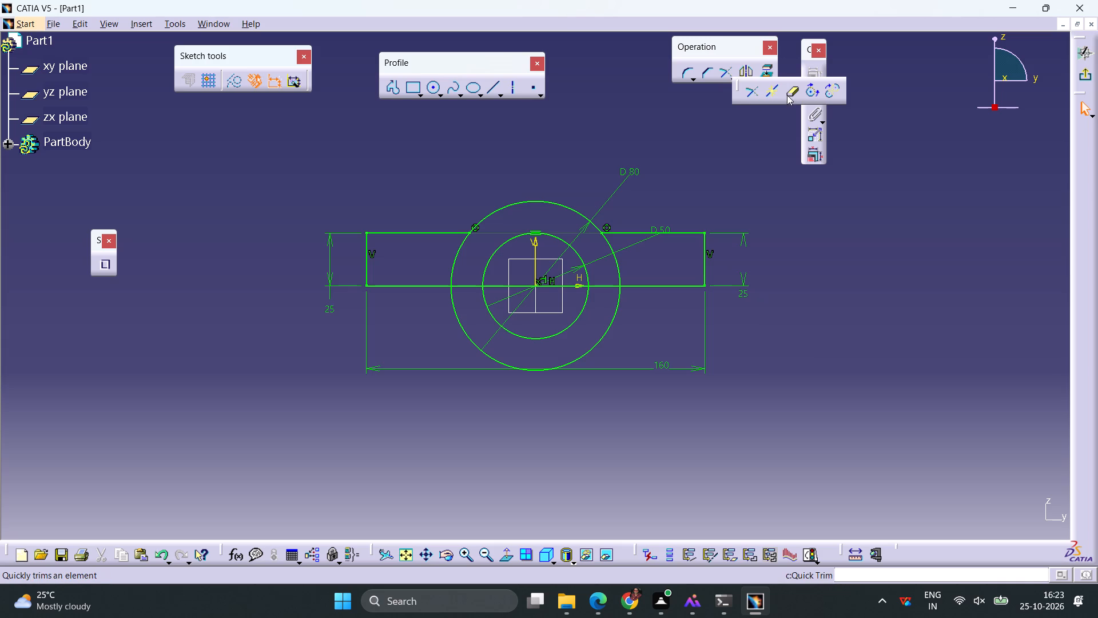
pyautogui.click(611, 323)
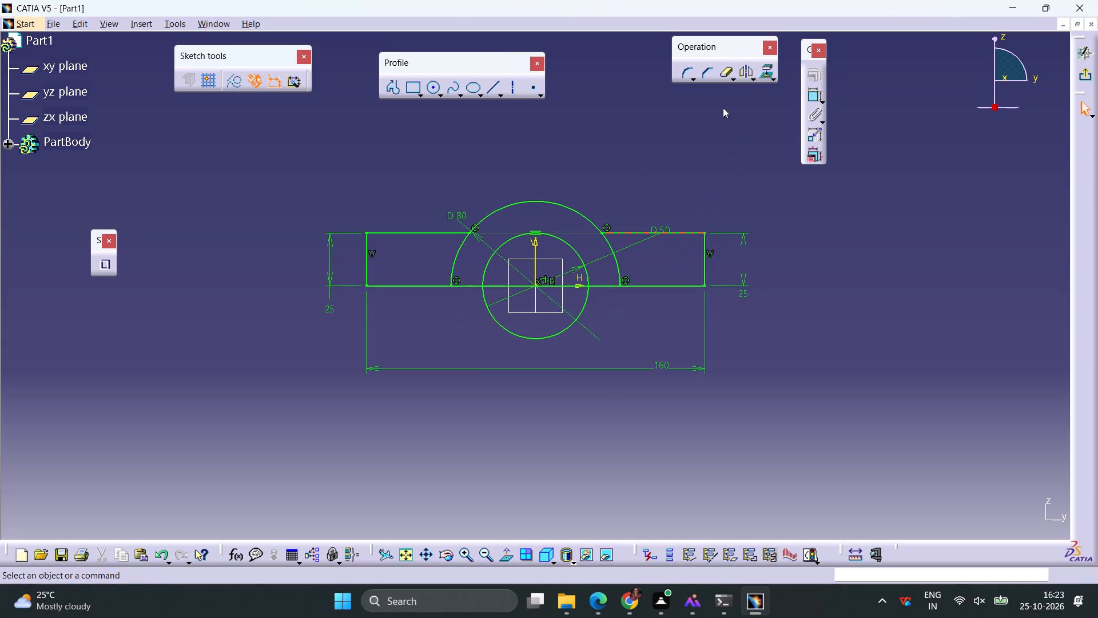
pyautogui.click(721, 76)
pyautogui.click(563, 331)
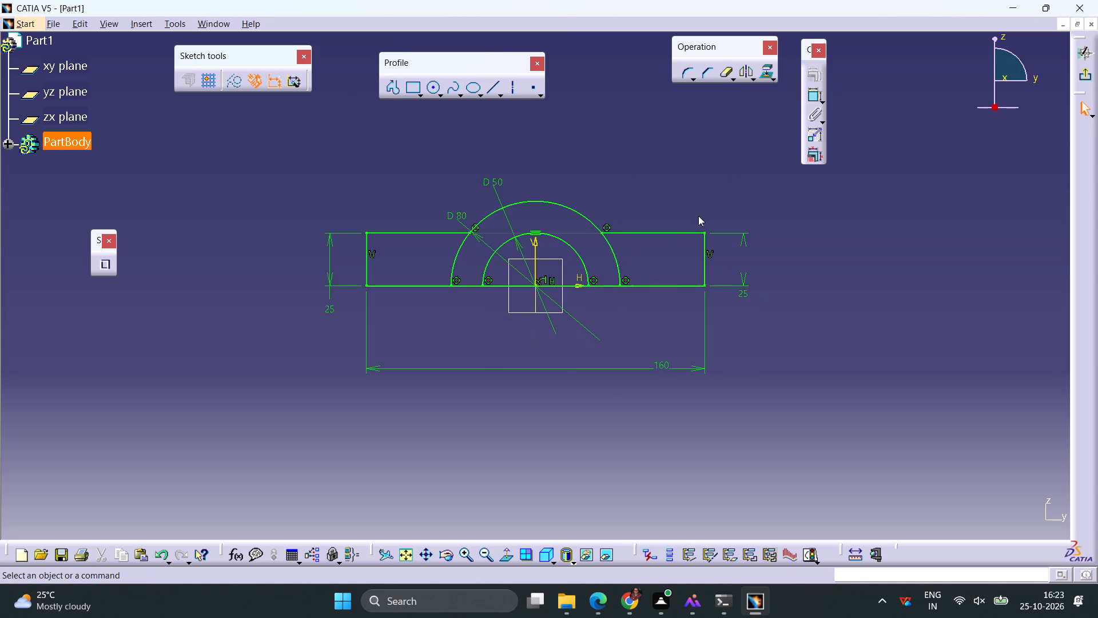
pyautogui.click(726, 74)
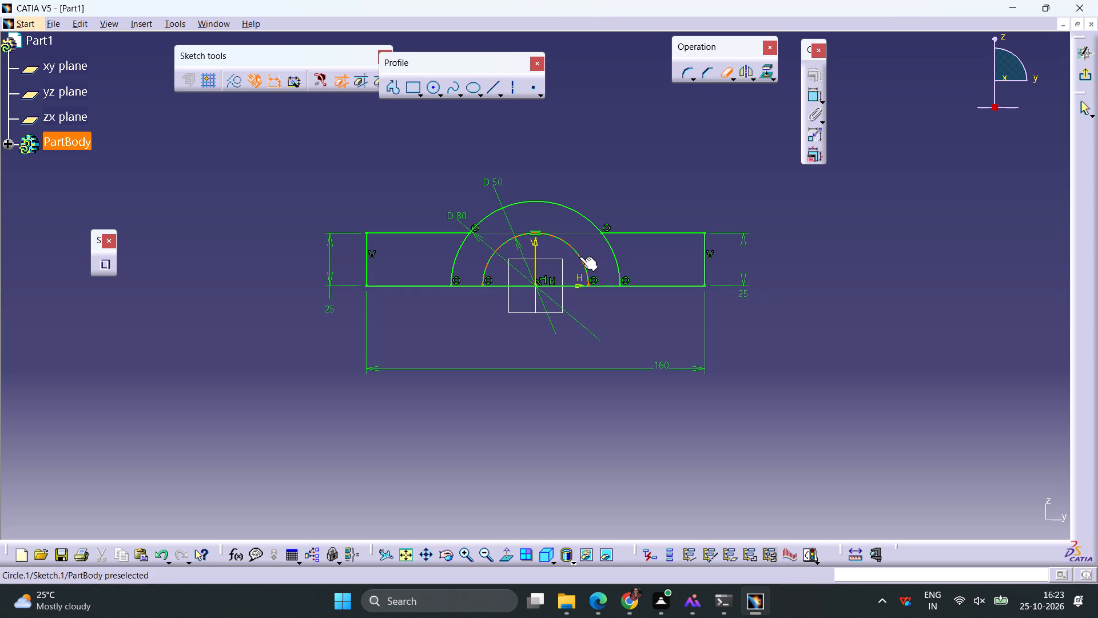
pyautogui.click(578, 256)
pyautogui.click(723, 76)
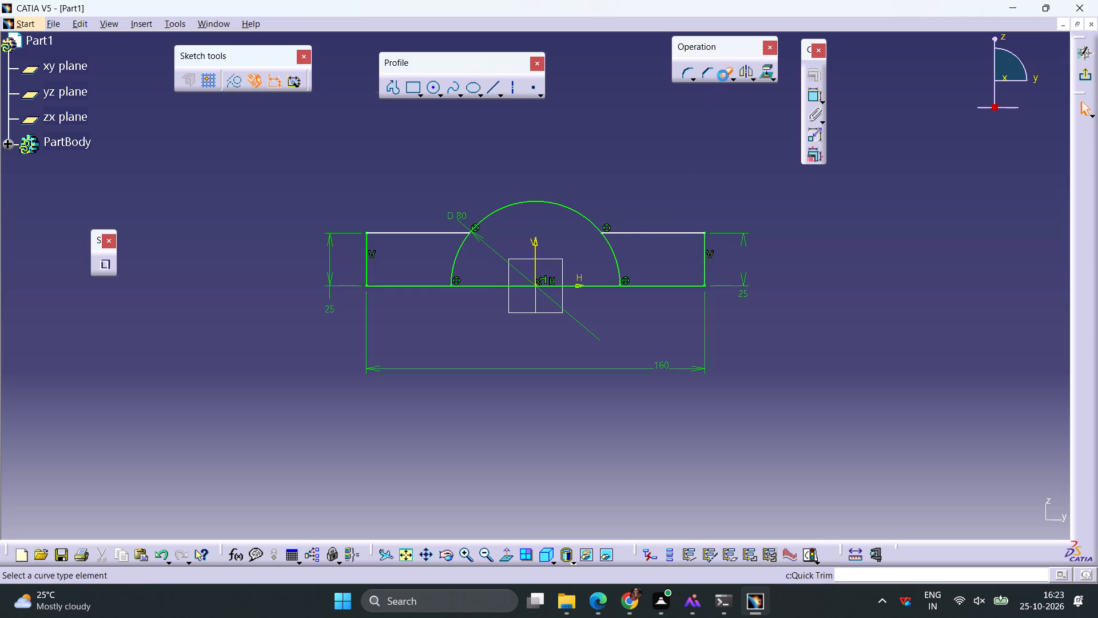
pyautogui.click(616, 263)
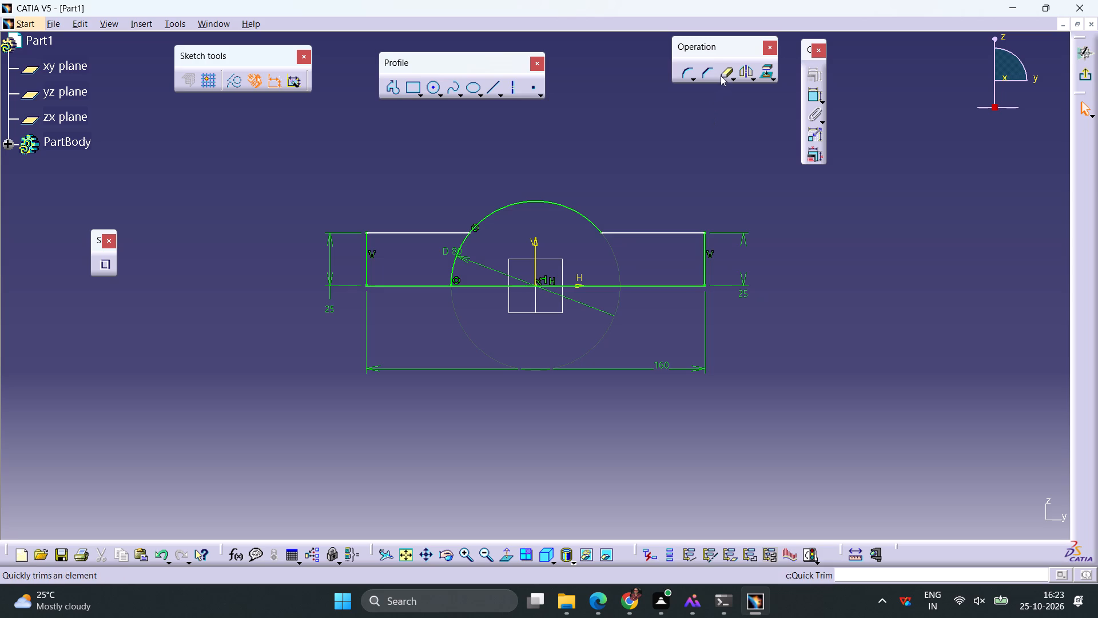
pyautogui.click(721, 76)
pyautogui.click(462, 242)
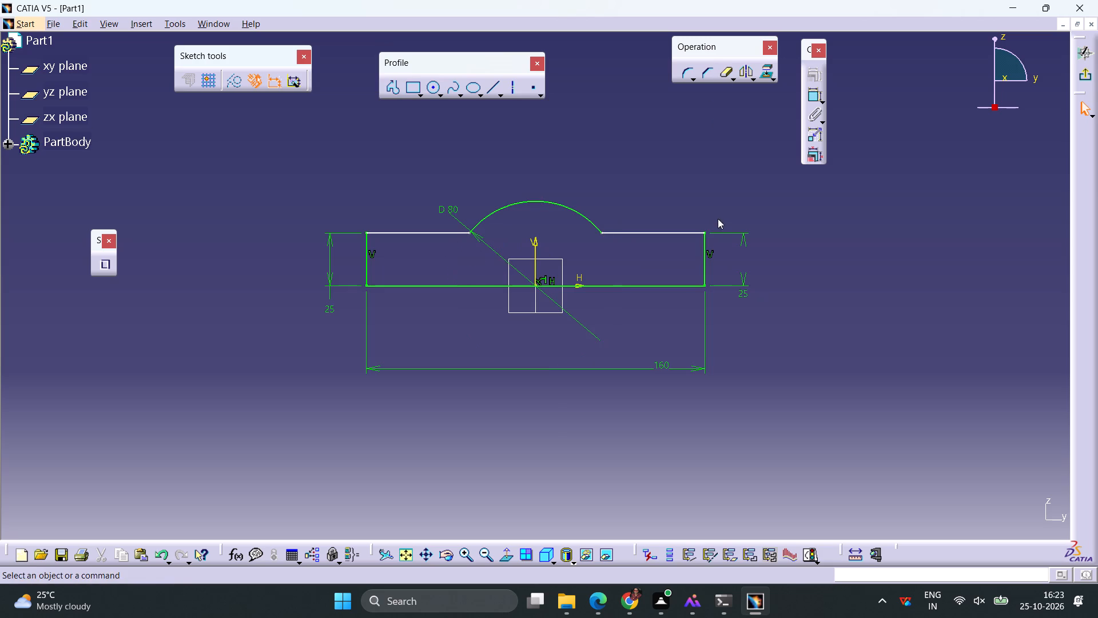
# Dimension the lengths of both upper horizontal lines and exit the sketch.
pyautogui.click(809, 94)
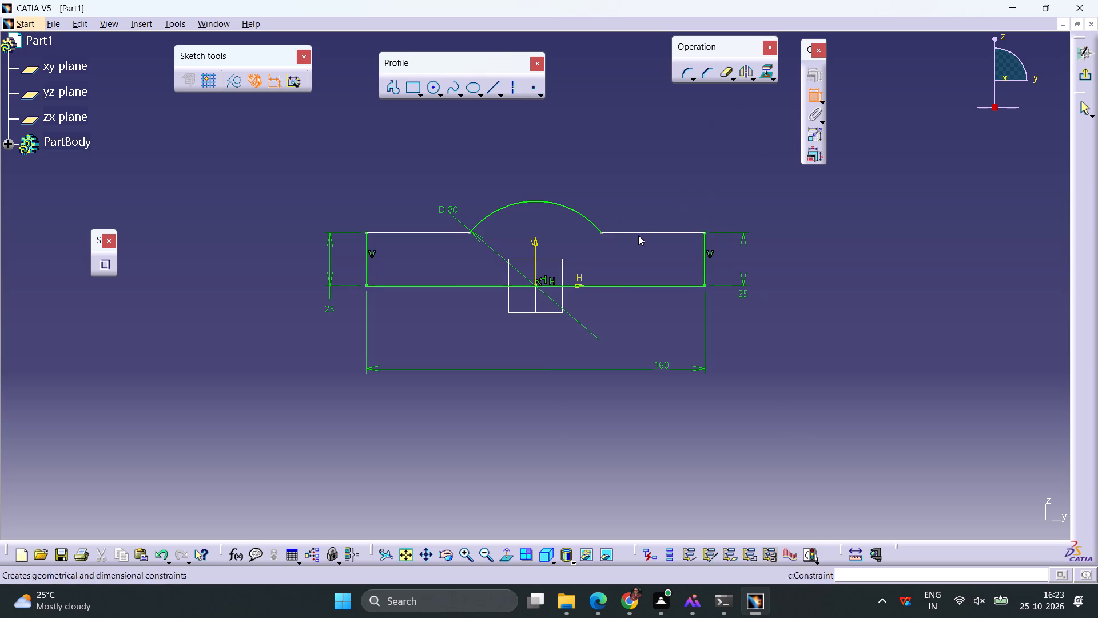
pyautogui.click(637, 233)
pyautogui.click(647, 216)
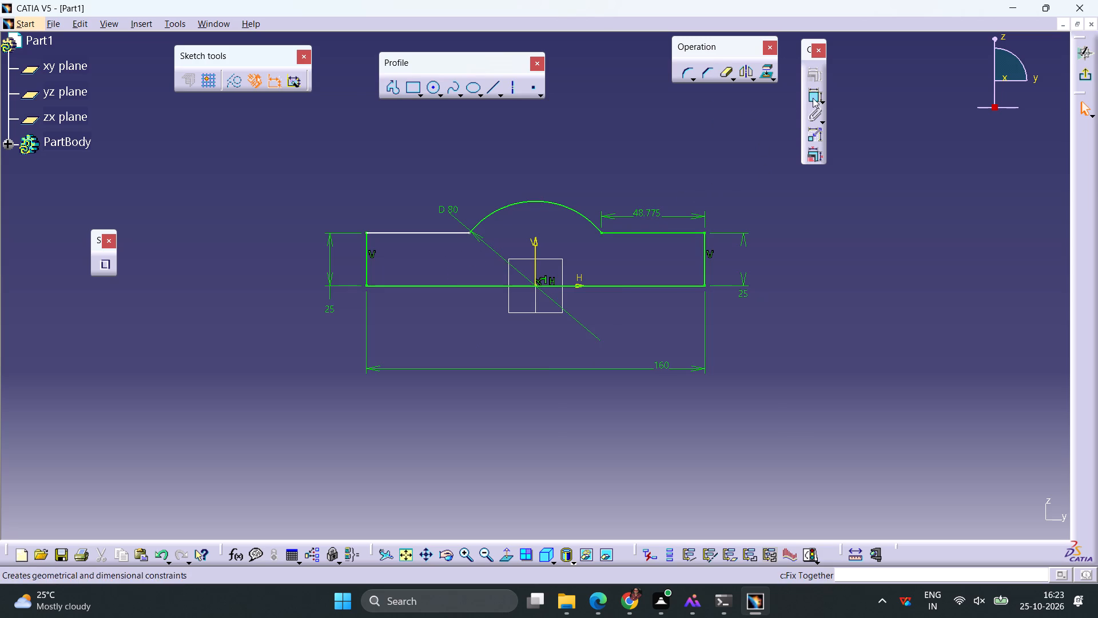
pyautogui.click(813, 97)
pyautogui.click(441, 229)
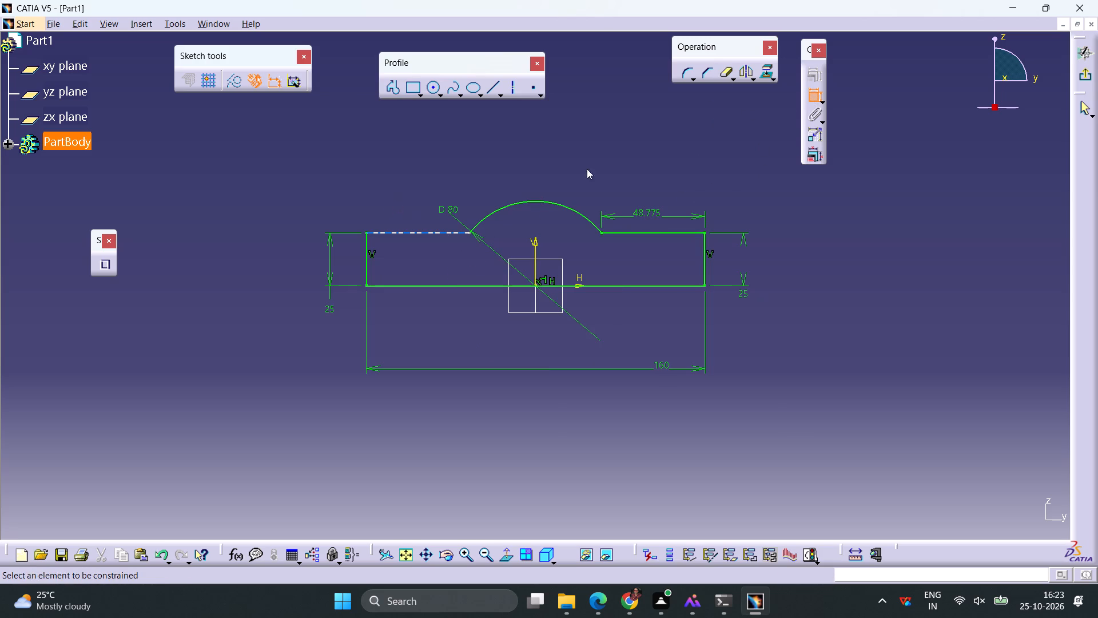
pyautogui.click(434, 233)
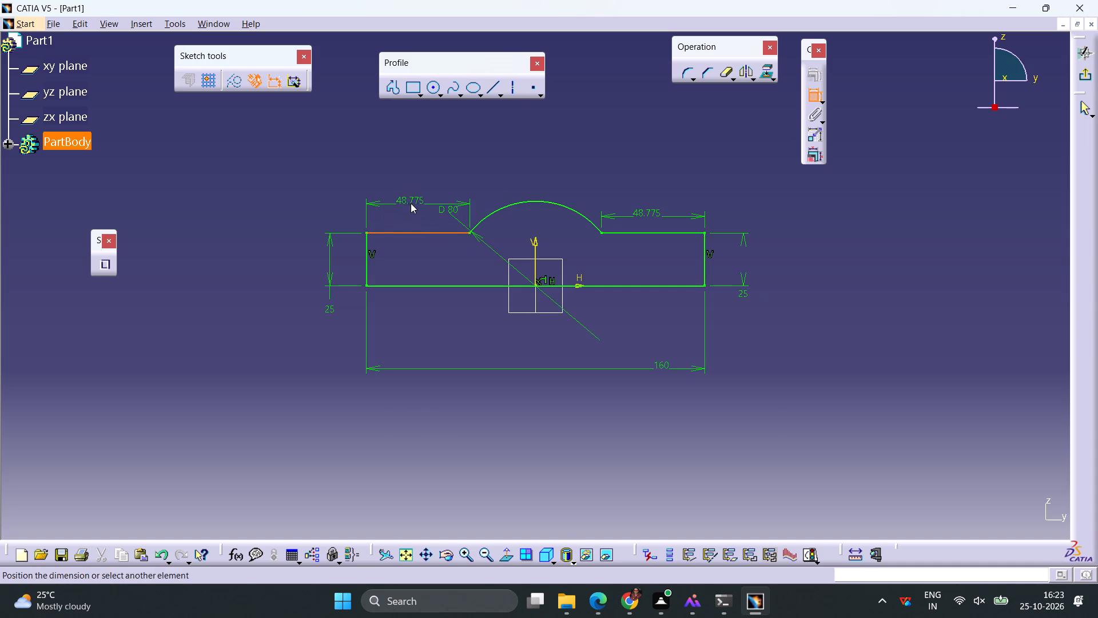
pyautogui.click(407, 186)
pyautogui.click(1080, 78)
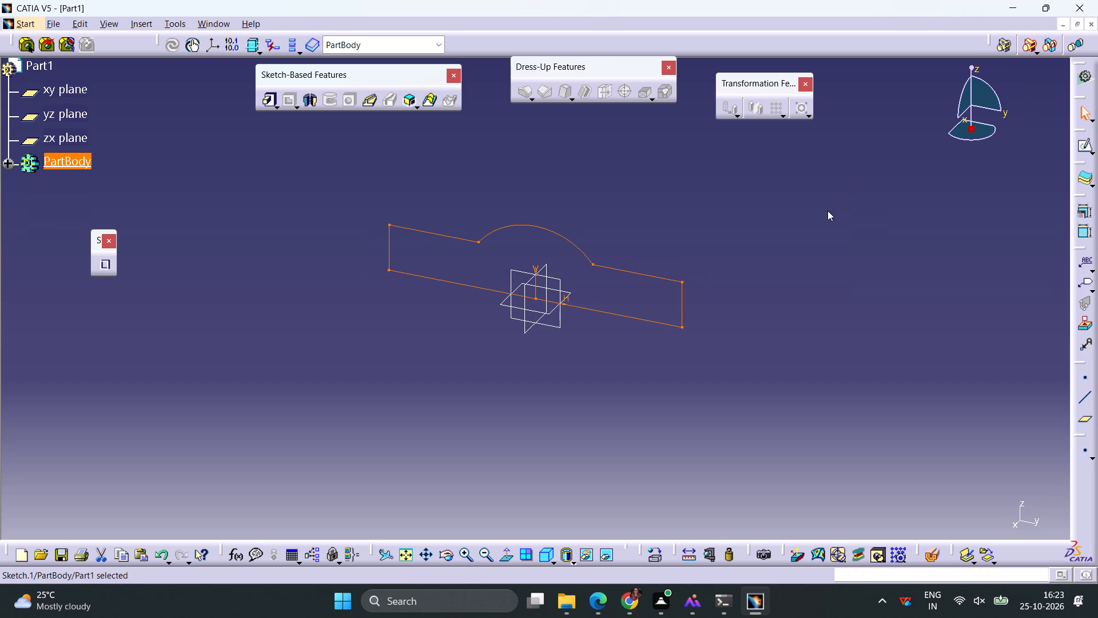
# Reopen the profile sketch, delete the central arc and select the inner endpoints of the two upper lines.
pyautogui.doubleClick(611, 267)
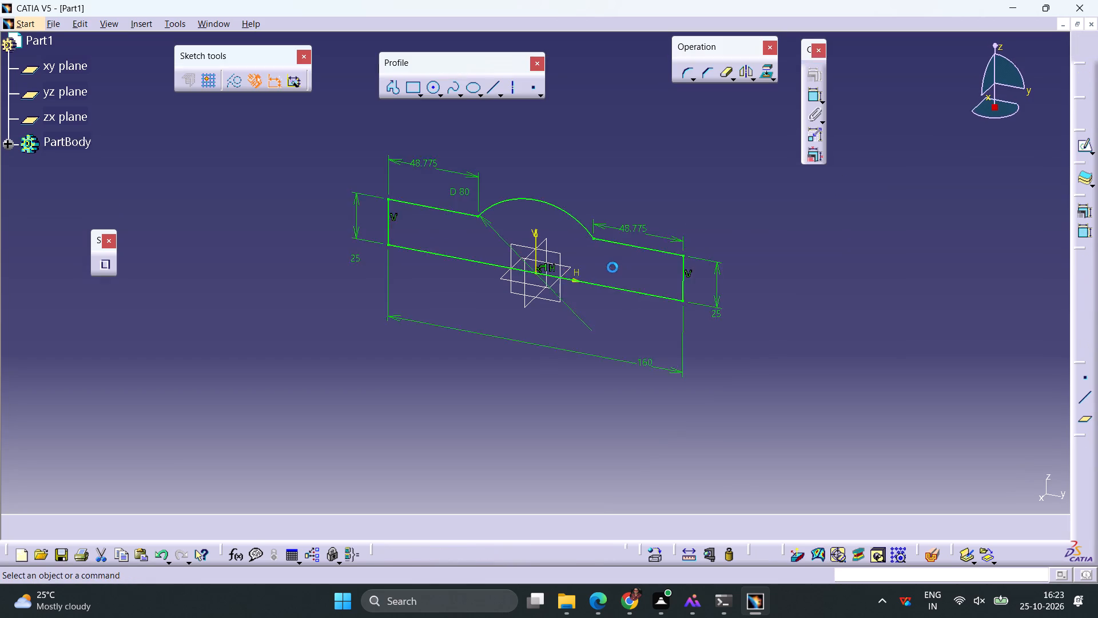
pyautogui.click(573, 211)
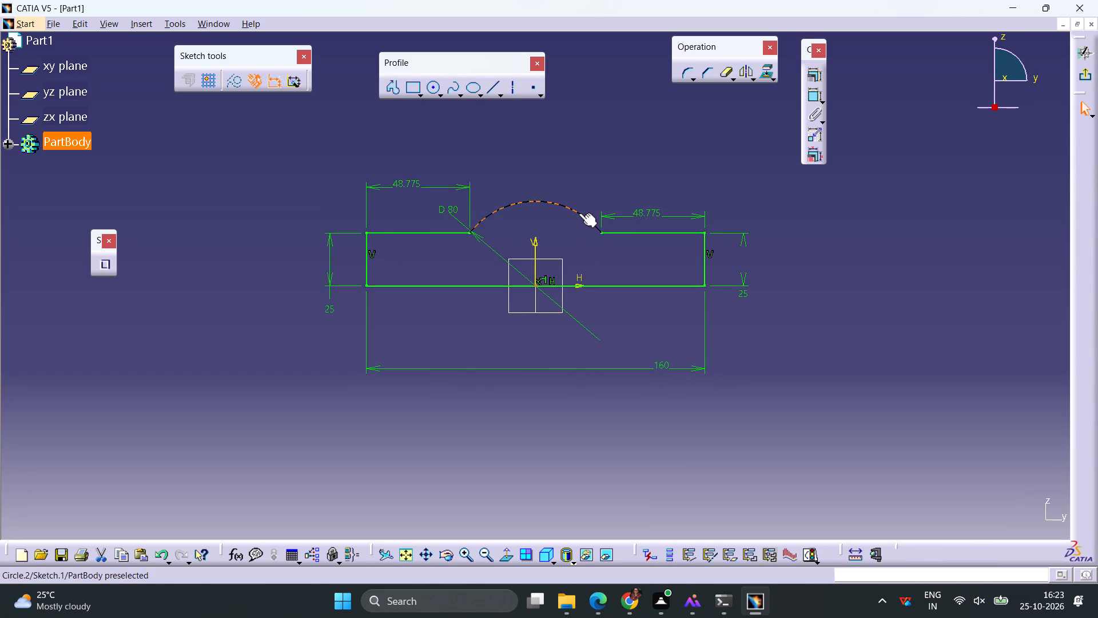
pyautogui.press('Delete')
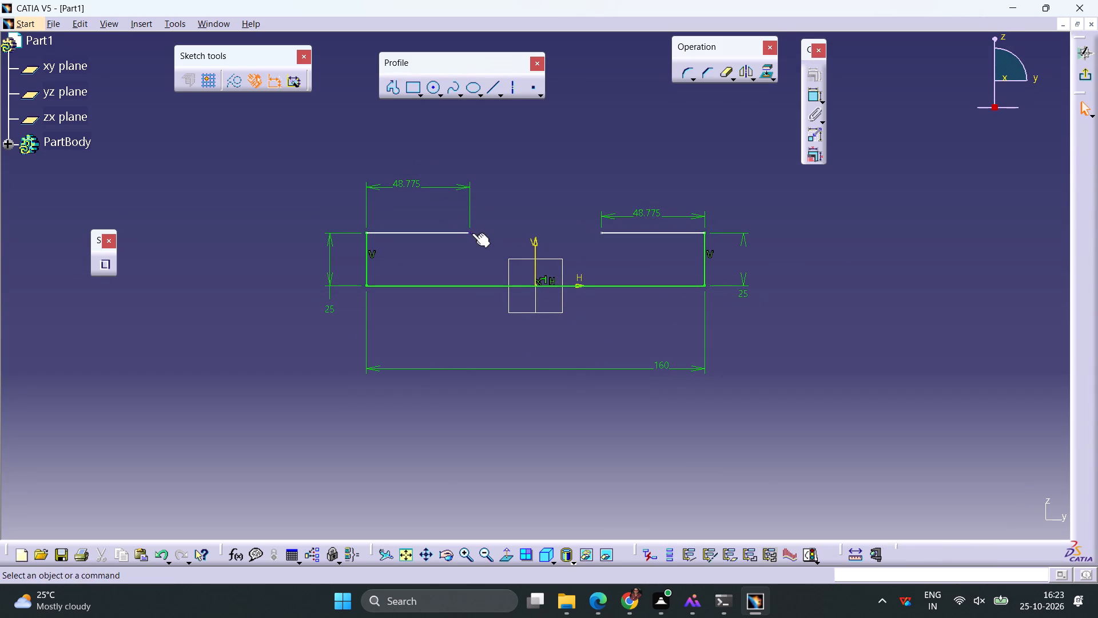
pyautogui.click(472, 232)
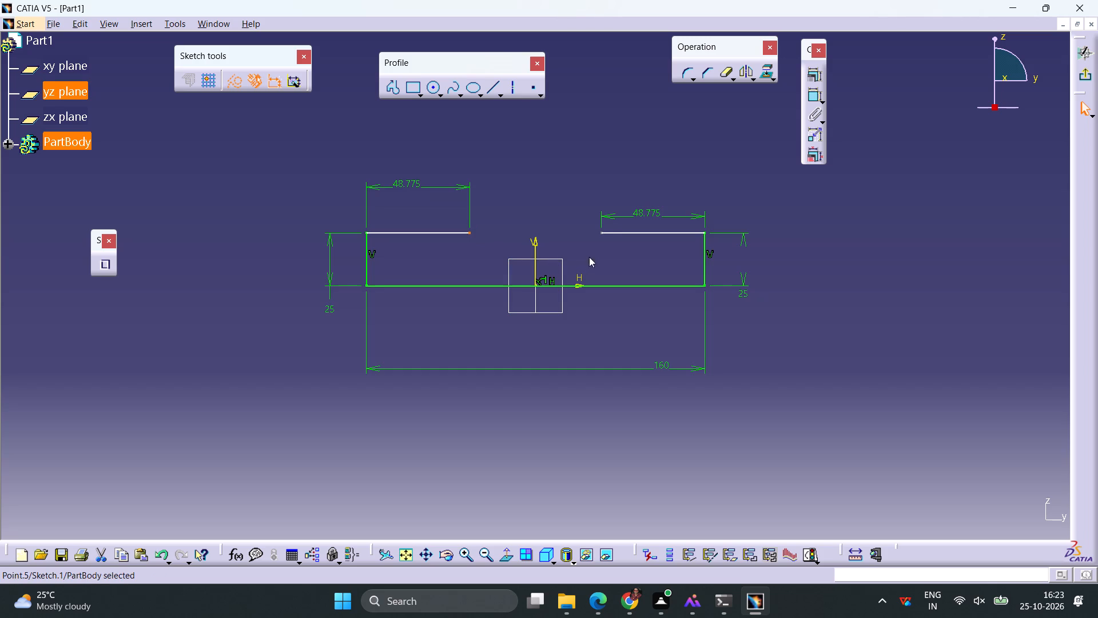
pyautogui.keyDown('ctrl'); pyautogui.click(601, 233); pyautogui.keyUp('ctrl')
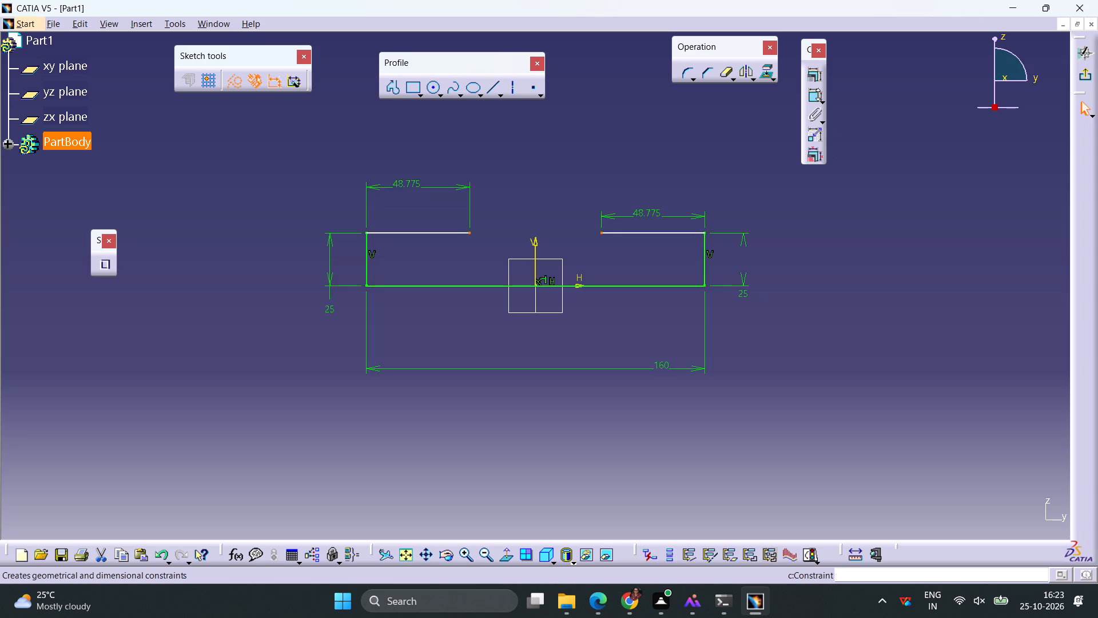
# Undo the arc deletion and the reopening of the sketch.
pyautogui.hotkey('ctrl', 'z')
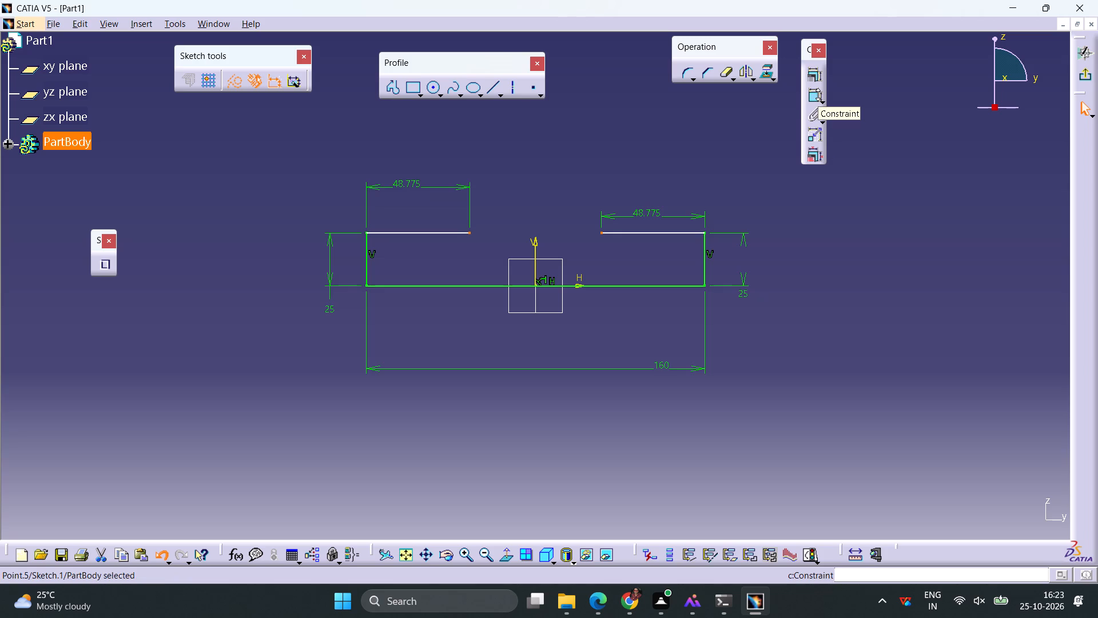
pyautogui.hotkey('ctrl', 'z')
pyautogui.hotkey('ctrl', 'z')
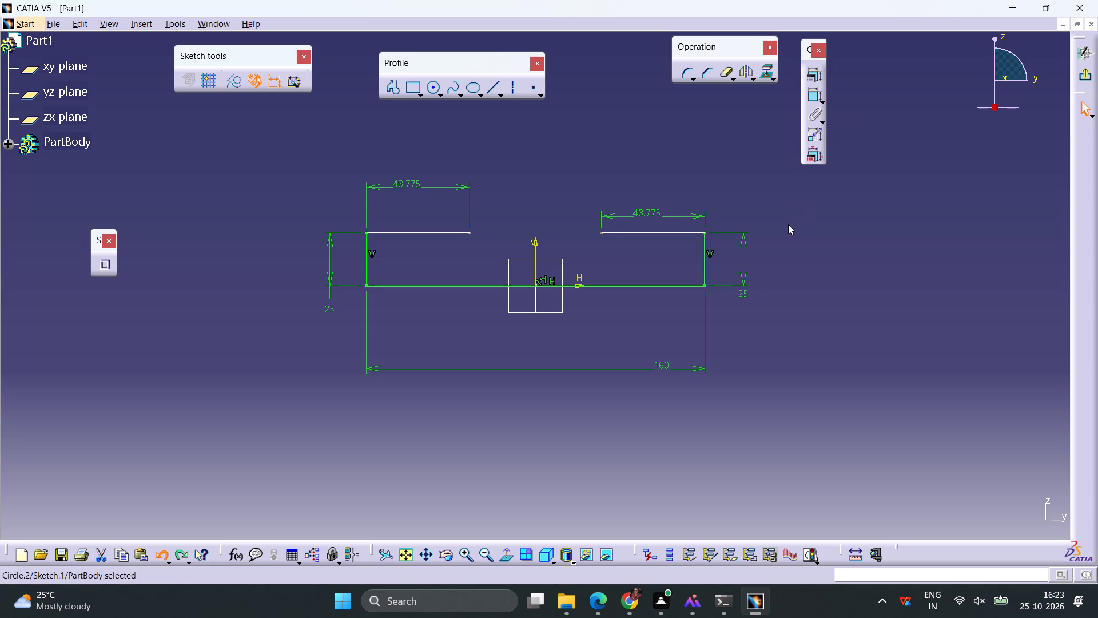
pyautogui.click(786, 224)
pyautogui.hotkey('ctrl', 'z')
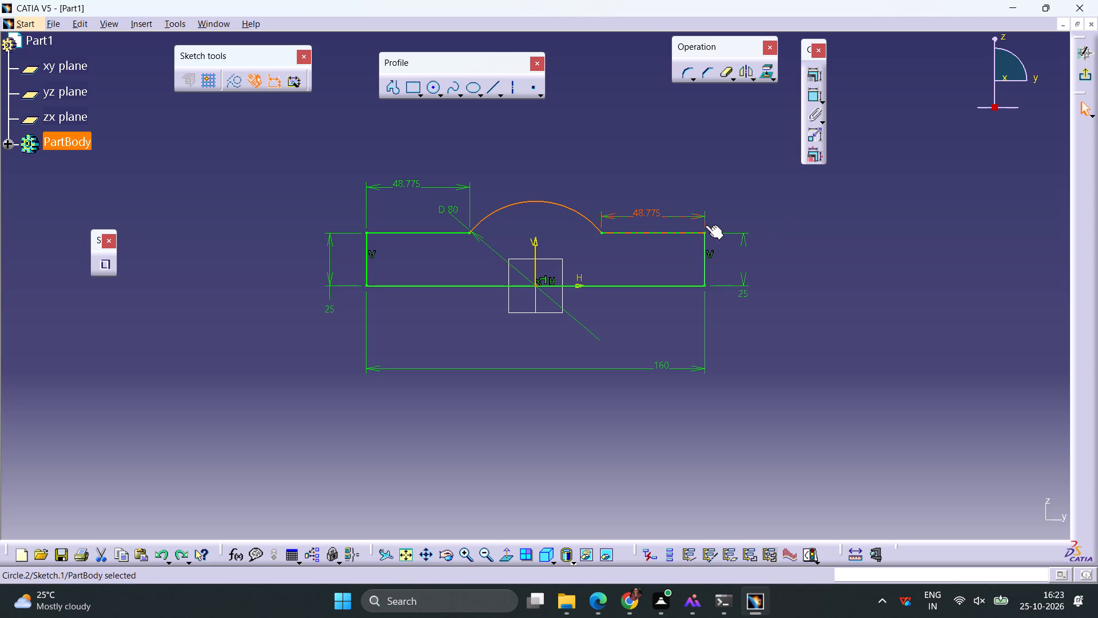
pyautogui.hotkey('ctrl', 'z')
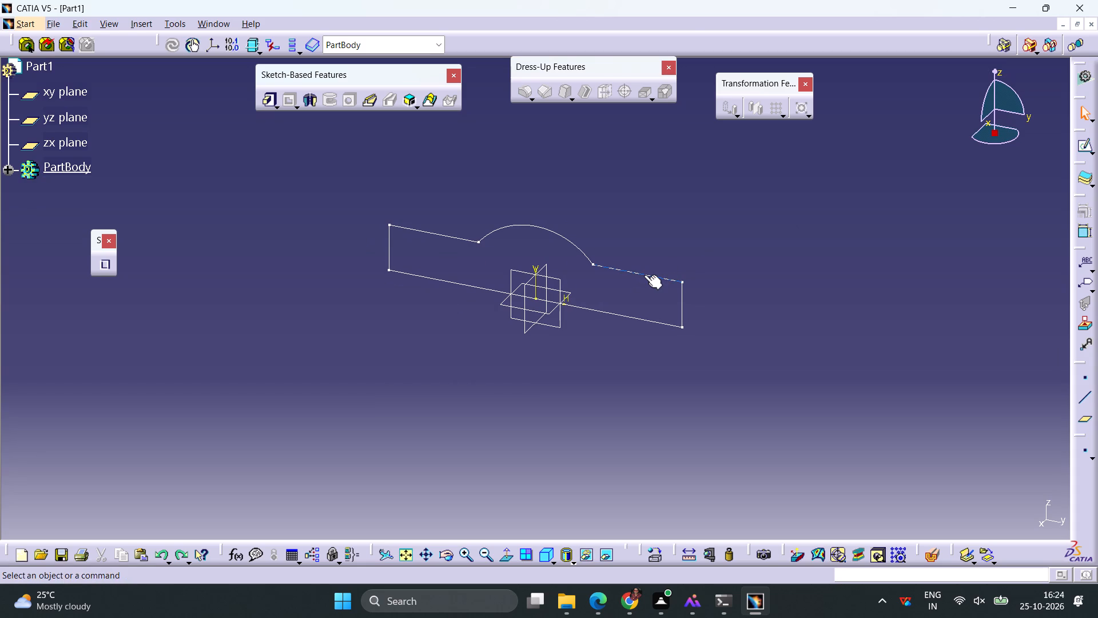
# Reopen the profile sketch and delete the central arc between the two upper horizontal lines.
pyautogui.doubleClick(644, 275)
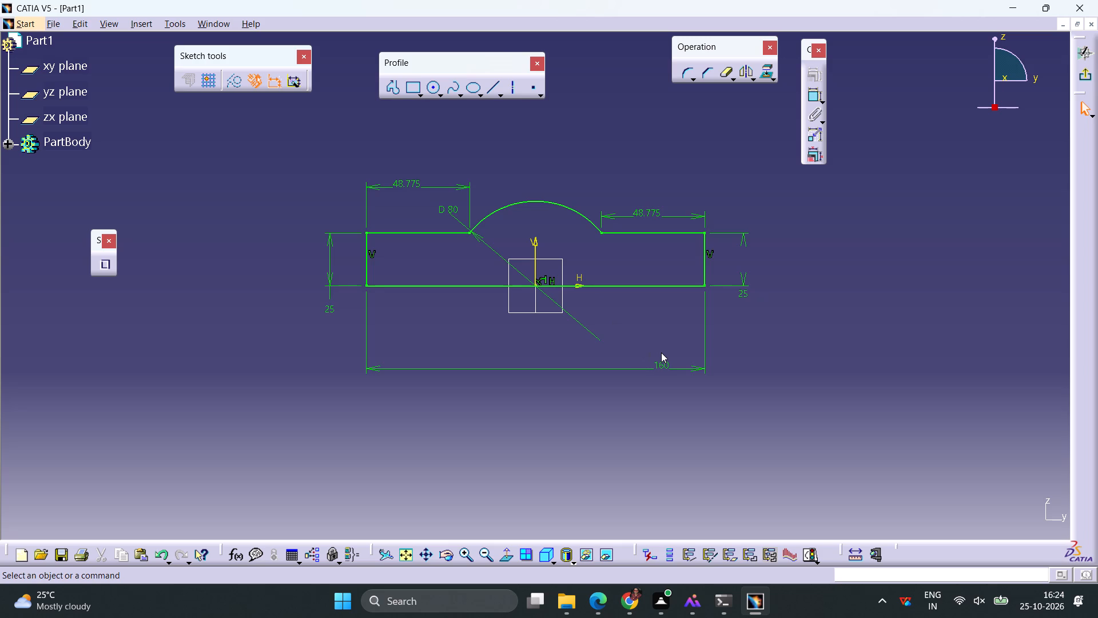
pyautogui.click(579, 216)
pyautogui.press('Delete')
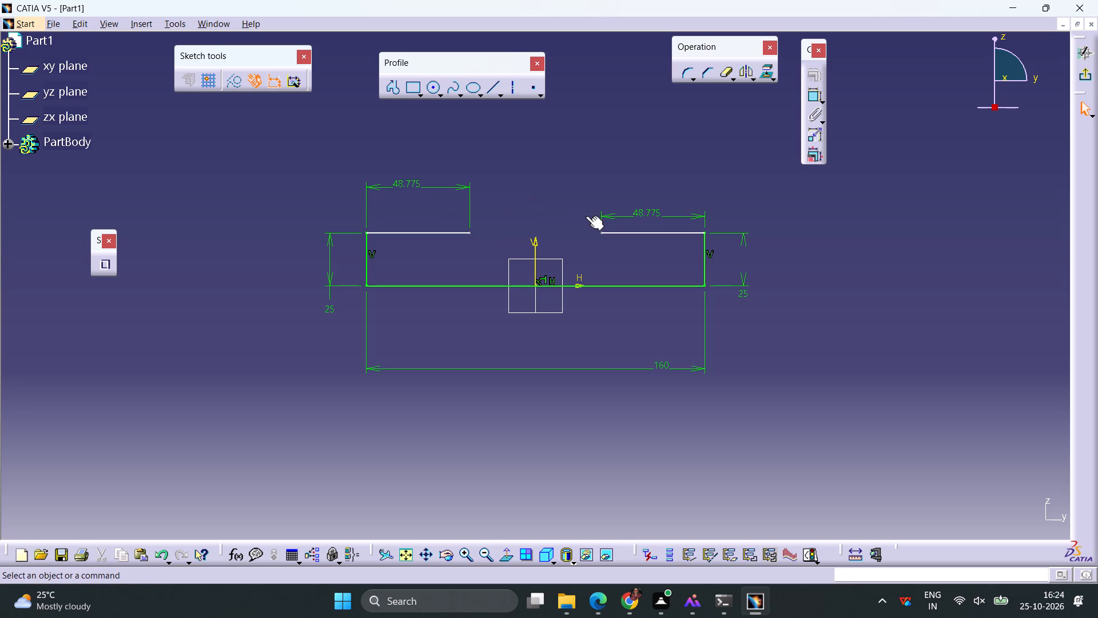
# Sketch a horizontal line about 62 mm long joining the inner endpoints of the two upper lines to close the profile.
pyautogui.click(487, 85)
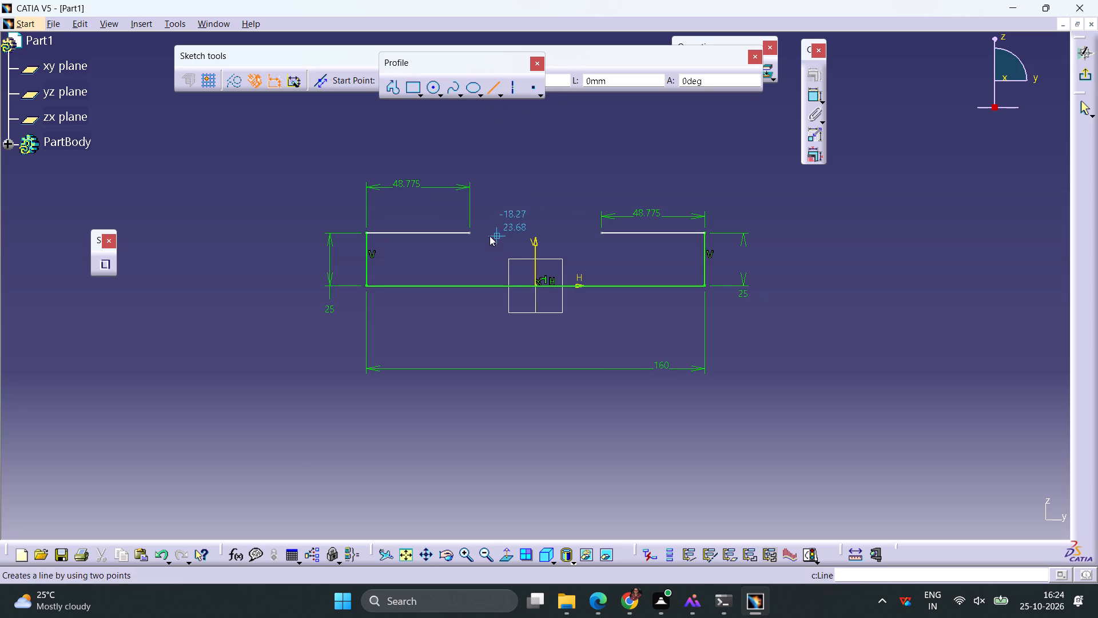
pyautogui.click(468, 233)
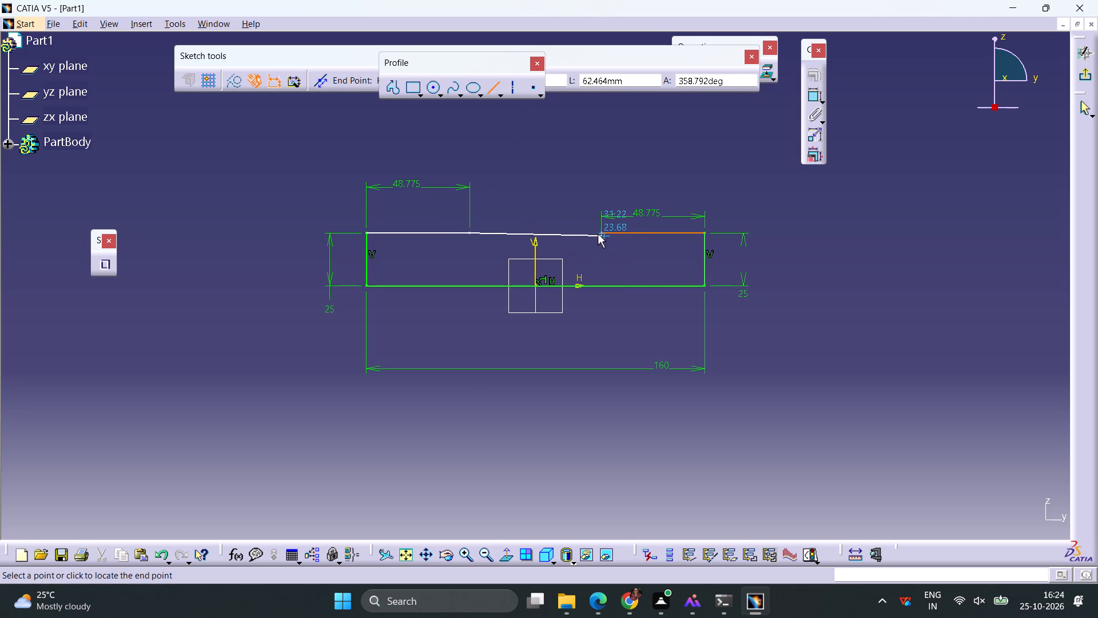
pyautogui.click(601, 233)
pyautogui.click(616, 259)
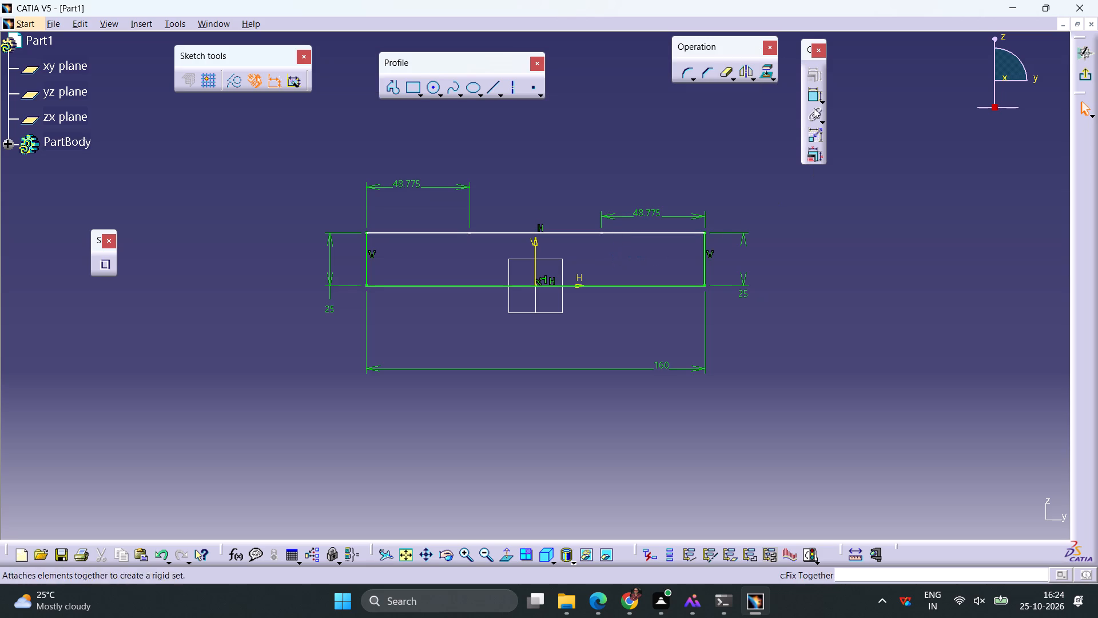
# Dimension the length of the central upper line, place the dimension above it and exit the sketch.
pyautogui.click(811, 96)
pyautogui.click(556, 232)
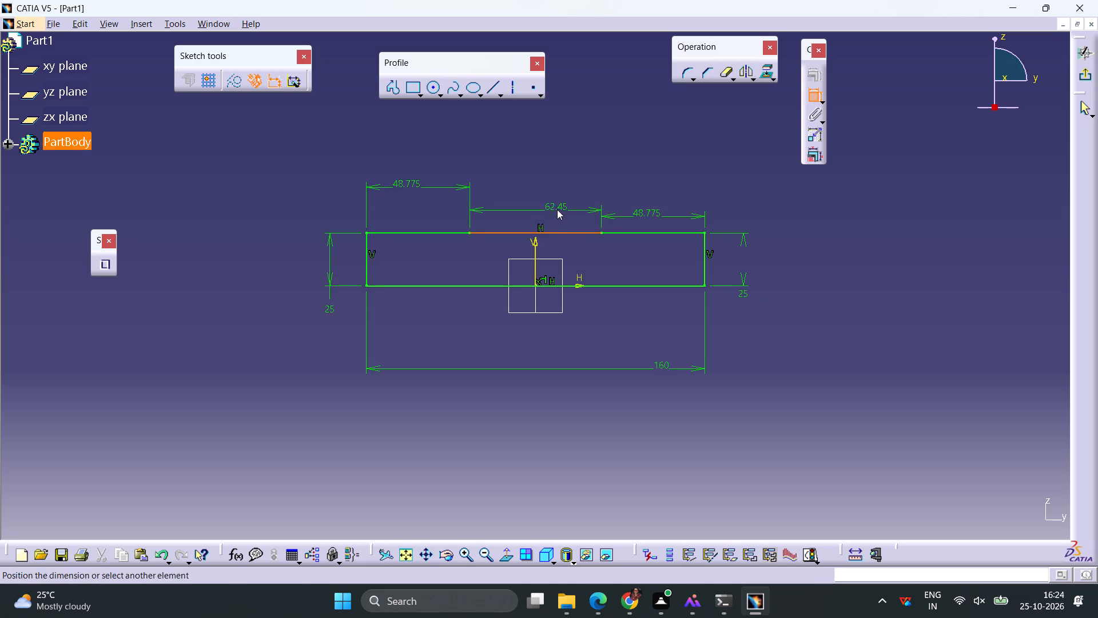
pyautogui.click(557, 209)
pyautogui.click(1082, 77)
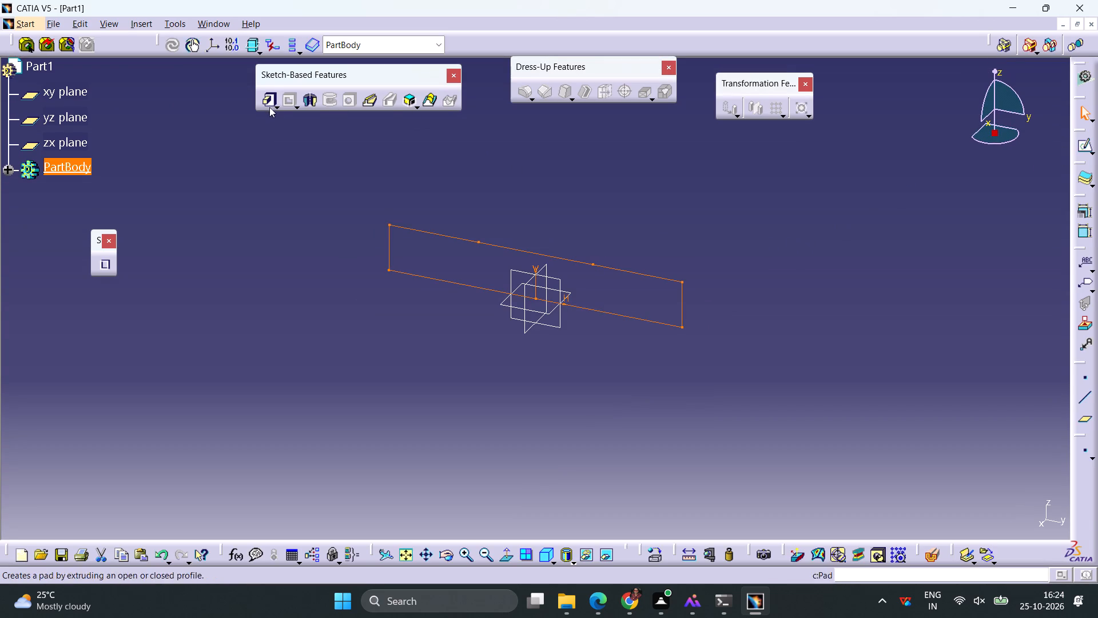
# Pad the closed base profile with a length of 30 mm and mirrored extent.
pyautogui.click(269, 100)
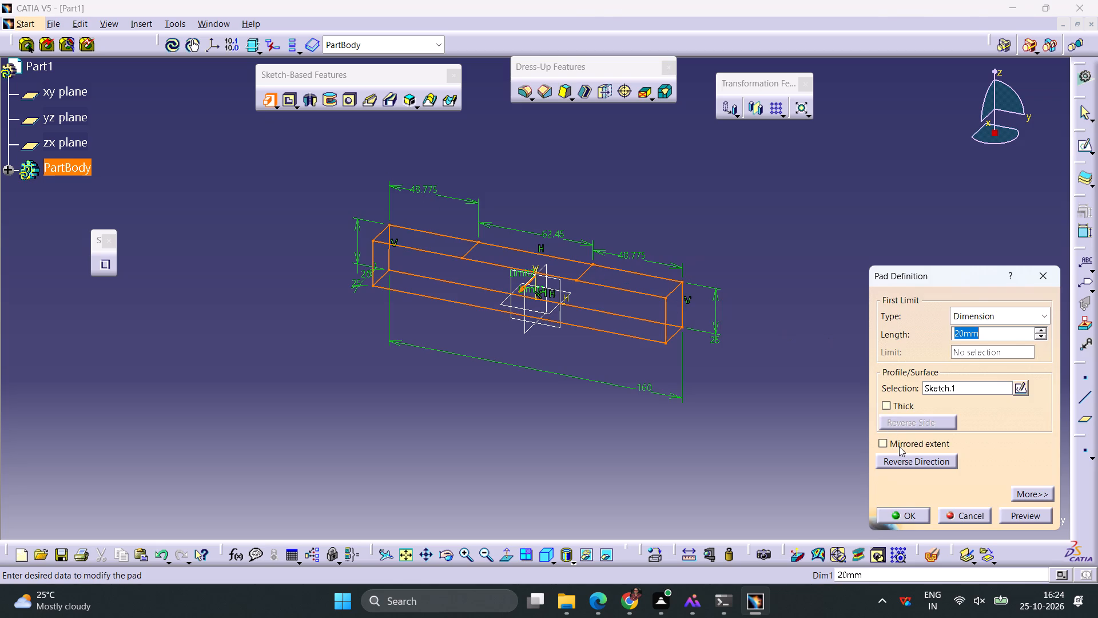
pyautogui.click(890, 444)
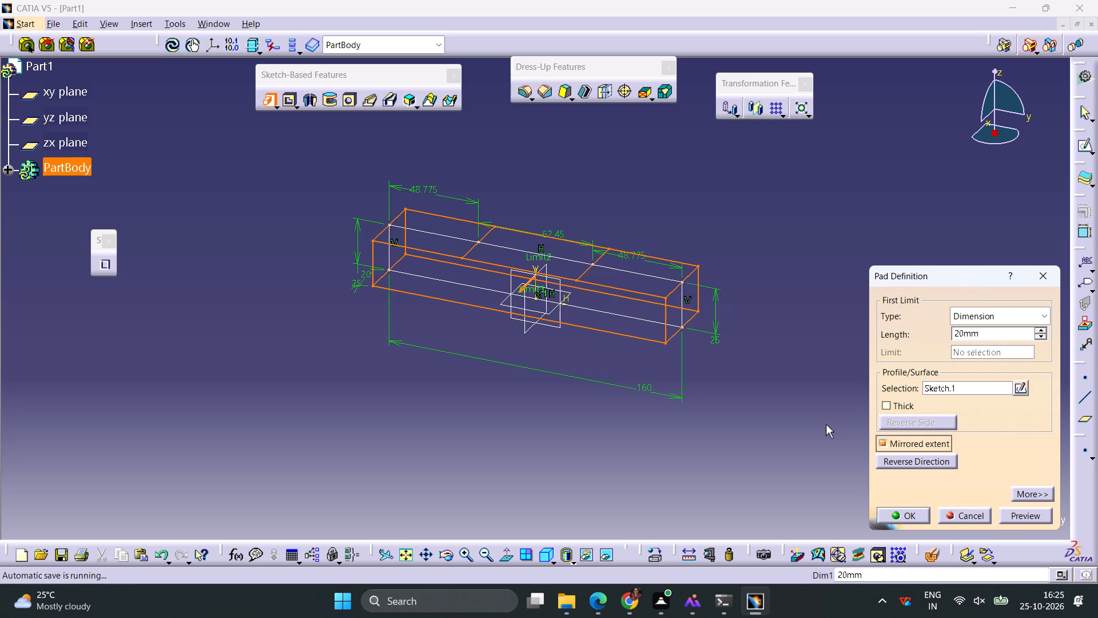
pyautogui.moveTo(994, 335); pyautogui.dragTo(921, 338)
pyautogui.write('30')
pyautogui.press('Return')
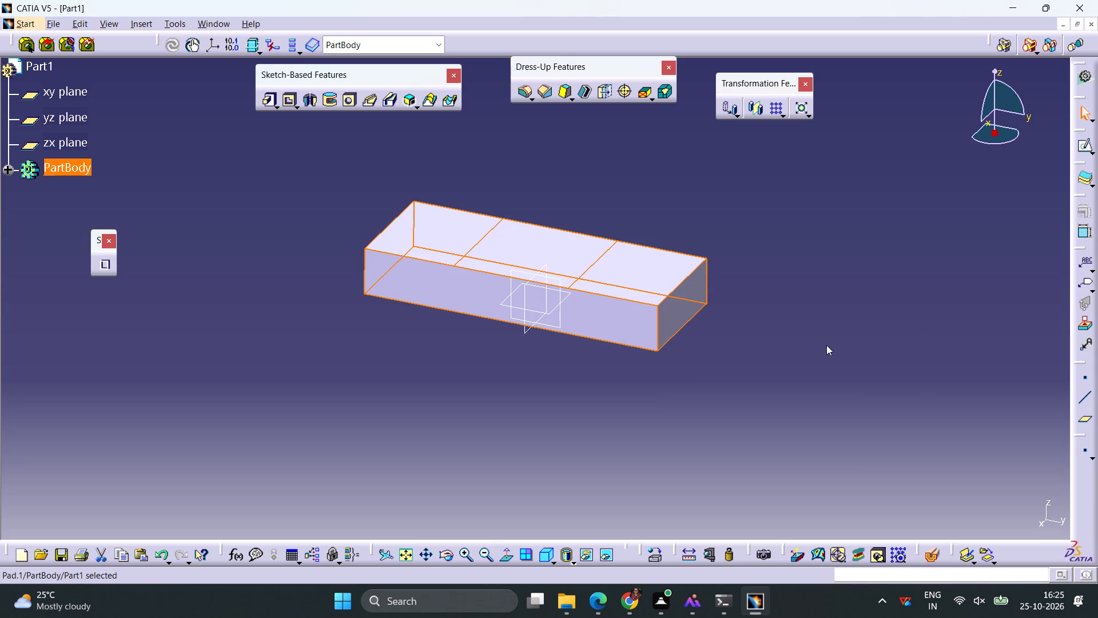
pyautogui.click(783, 349)
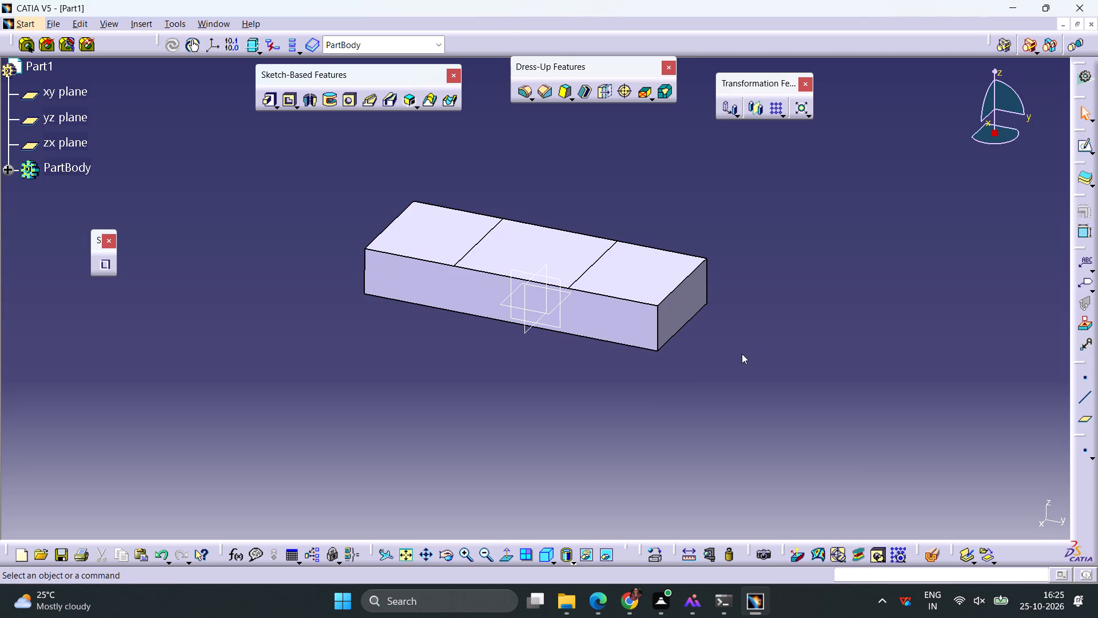
# On the yz plane, sketch an upper semicircular arc centred on the origin and dimension its radius to 40 mm.
pyautogui.click(562, 289)
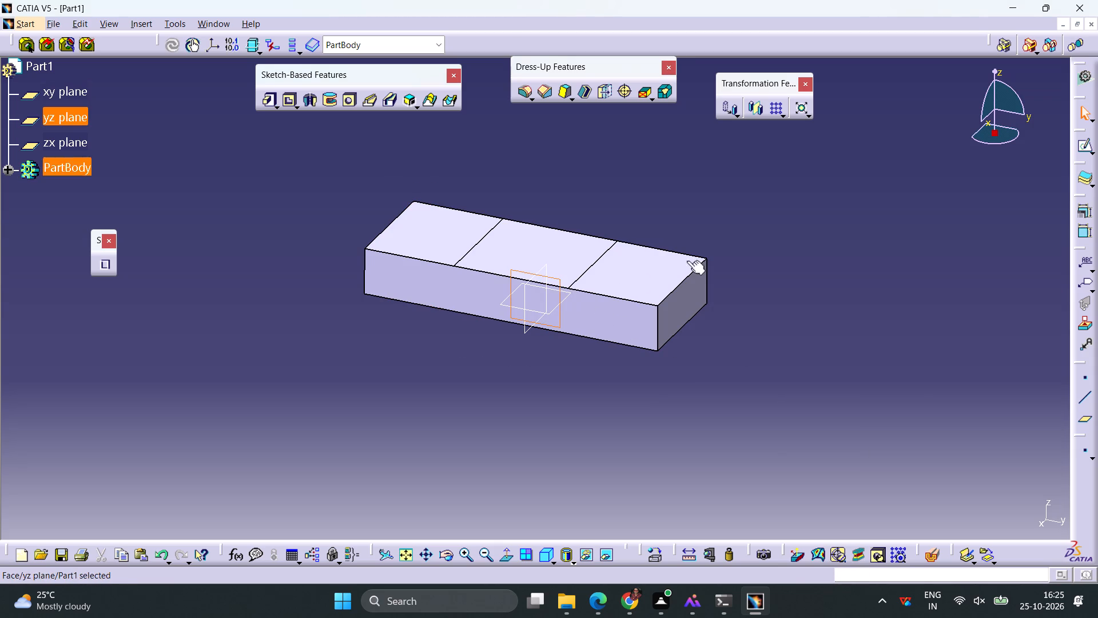
pyautogui.click(1079, 147)
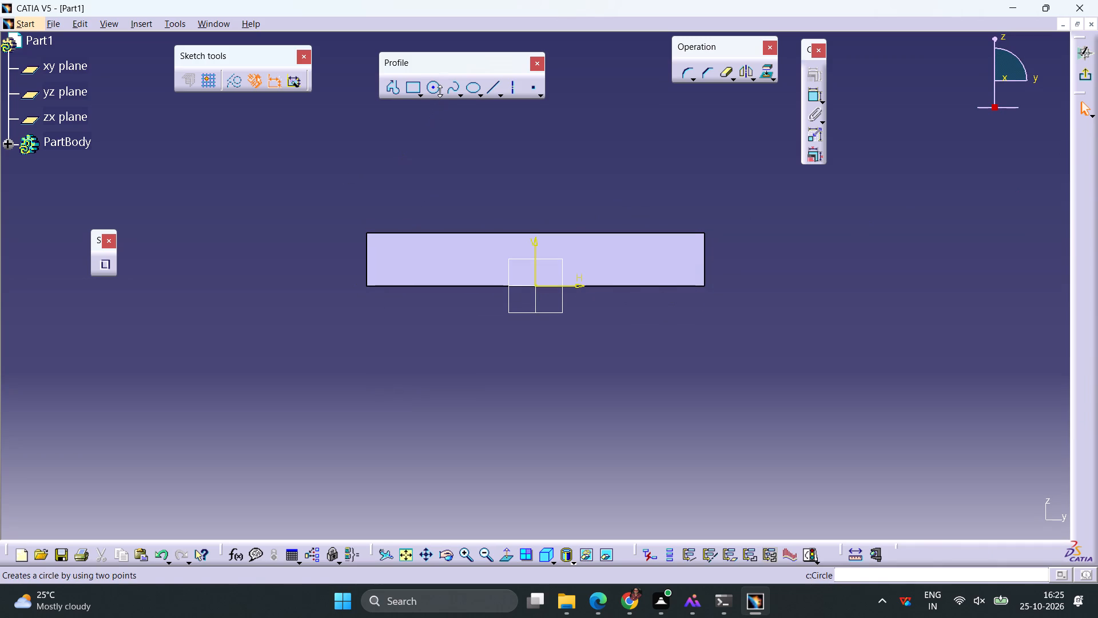
pyautogui.click(440, 94)
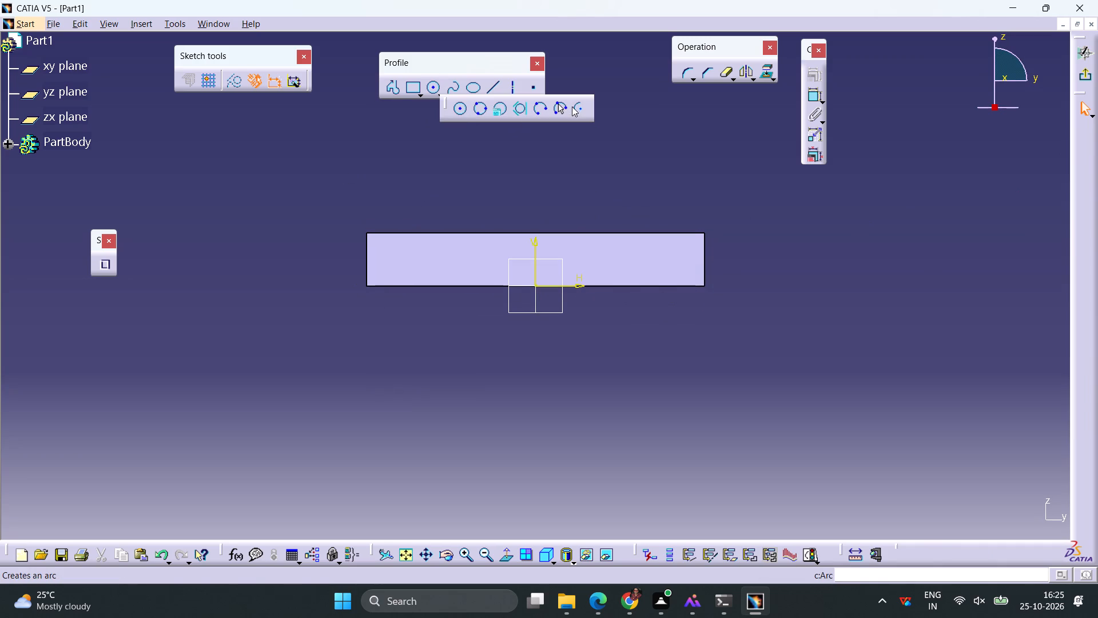
pyautogui.click(572, 107)
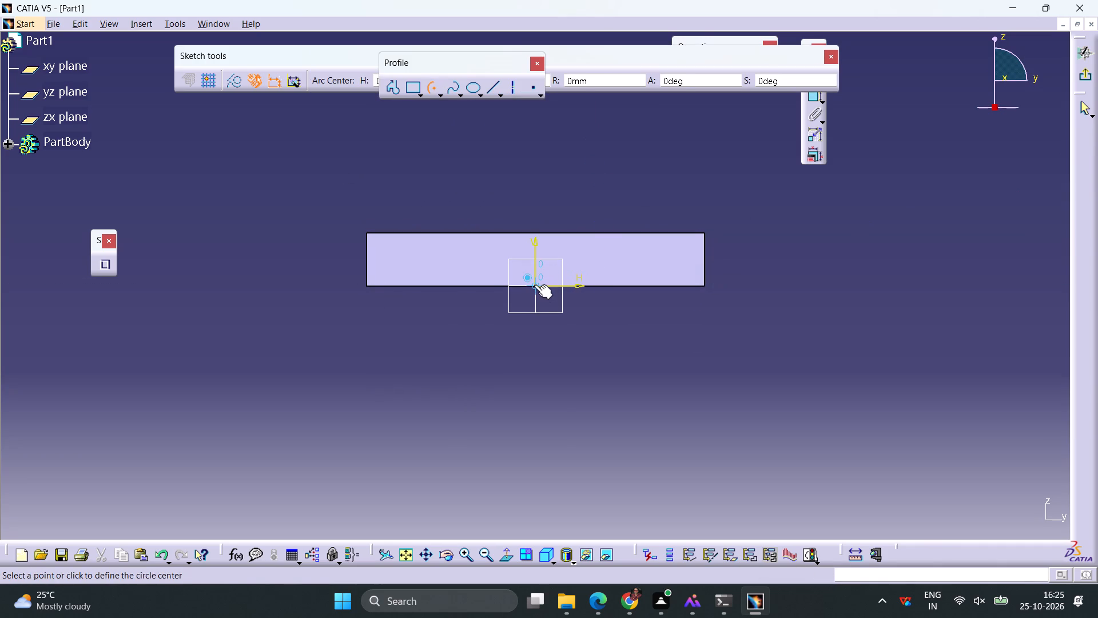
pyautogui.click(534, 284)
pyautogui.click(611, 283)
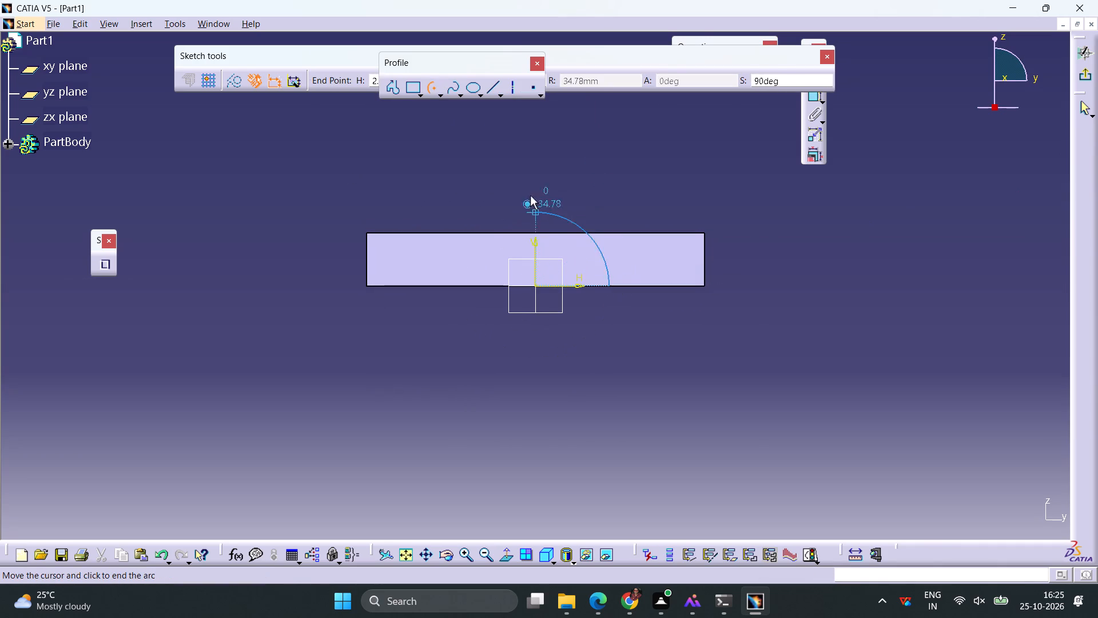
pyautogui.click(470, 287)
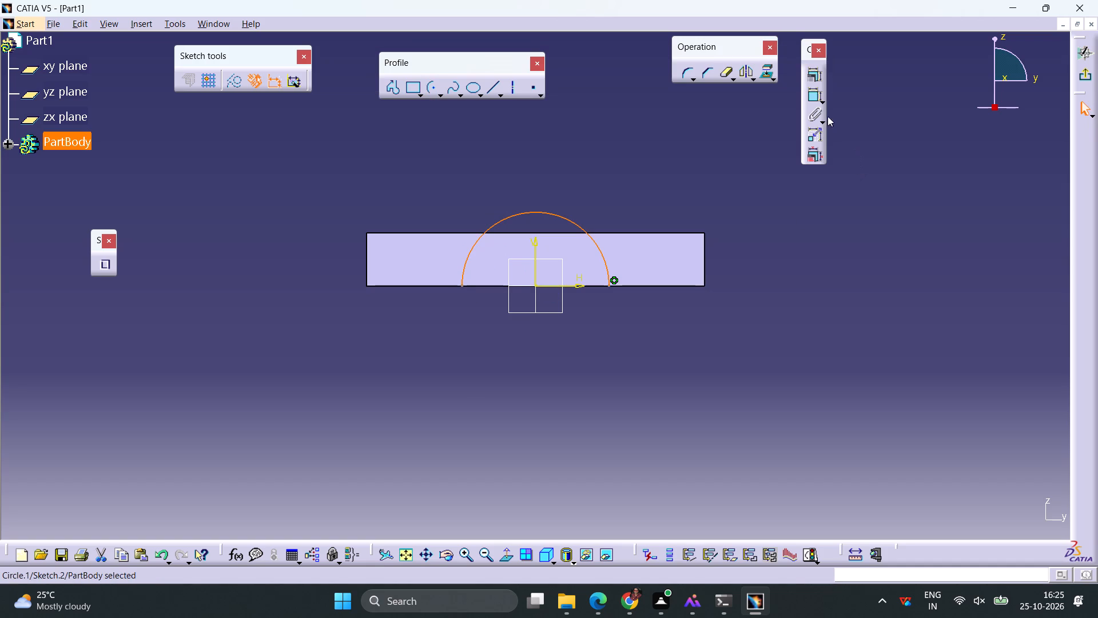
pyautogui.click(814, 95)
pyautogui.click(663, 159)
pyautogui.doubleClick(674, 153)
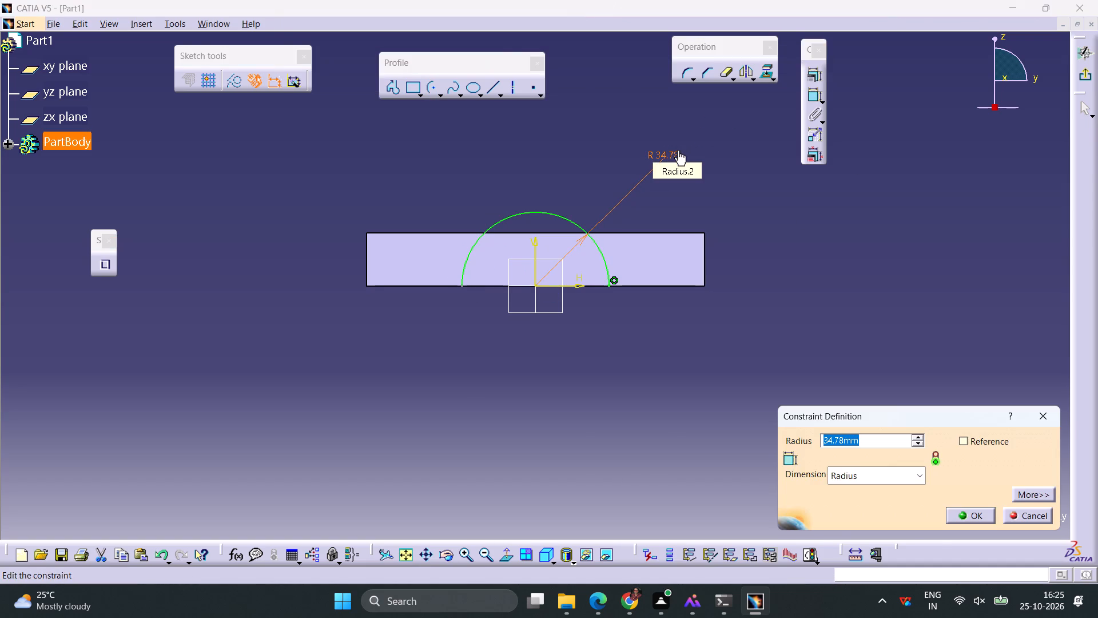
pyautogui.write('40')
pyautogui.press('Return')
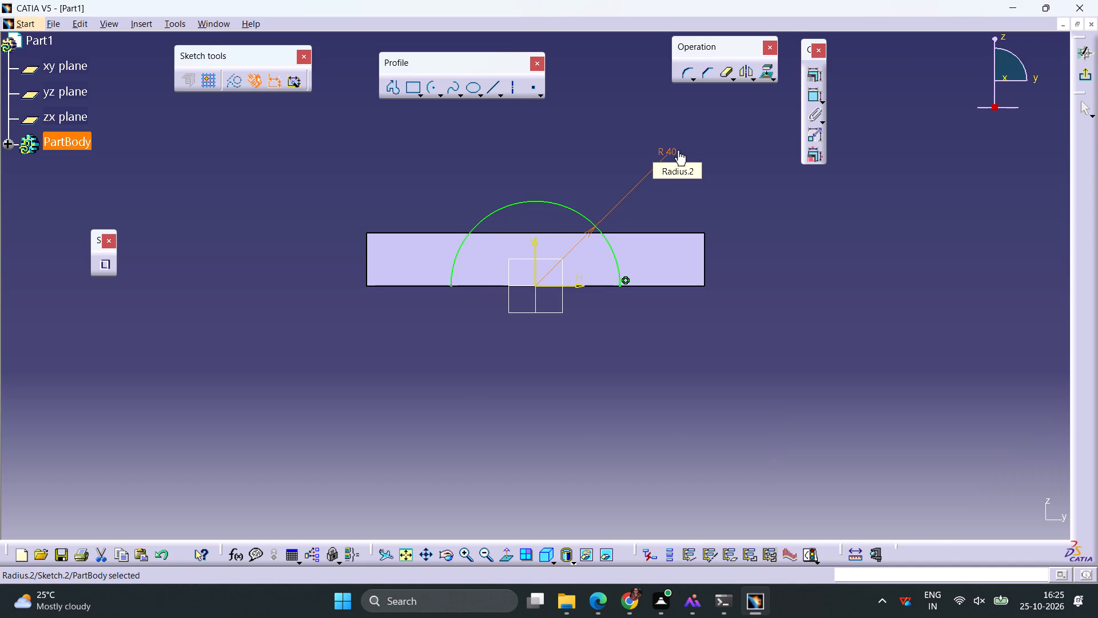
# Close the semicircle with a horizontal line joining the arc's two endpoints and exit the sketch.
pyautogui.click(491, 90)
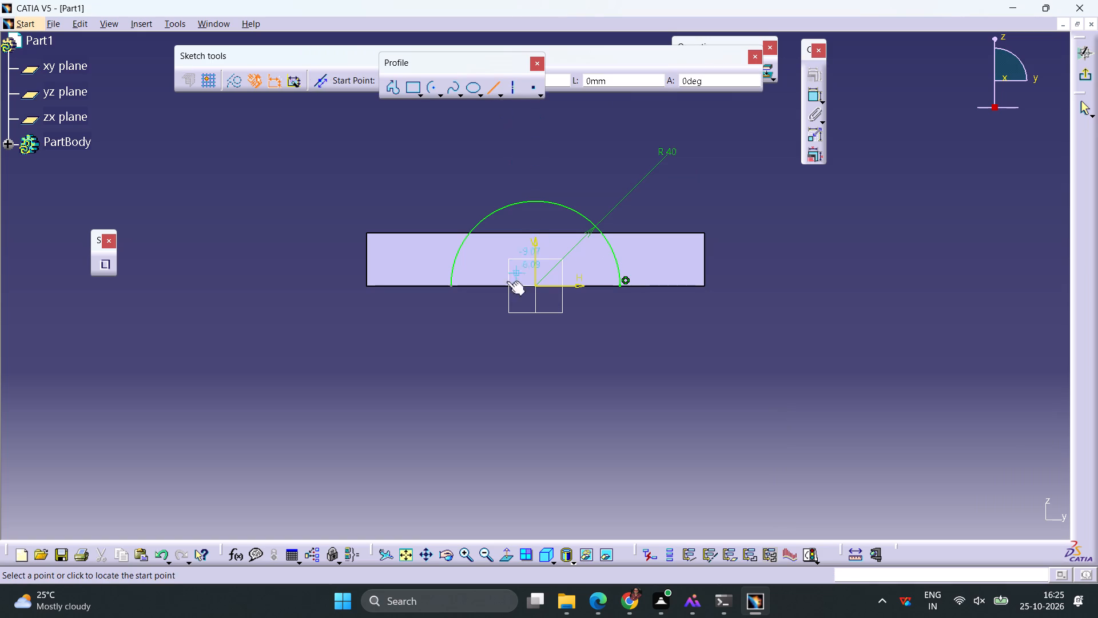
pyautogui.click(452, 284)
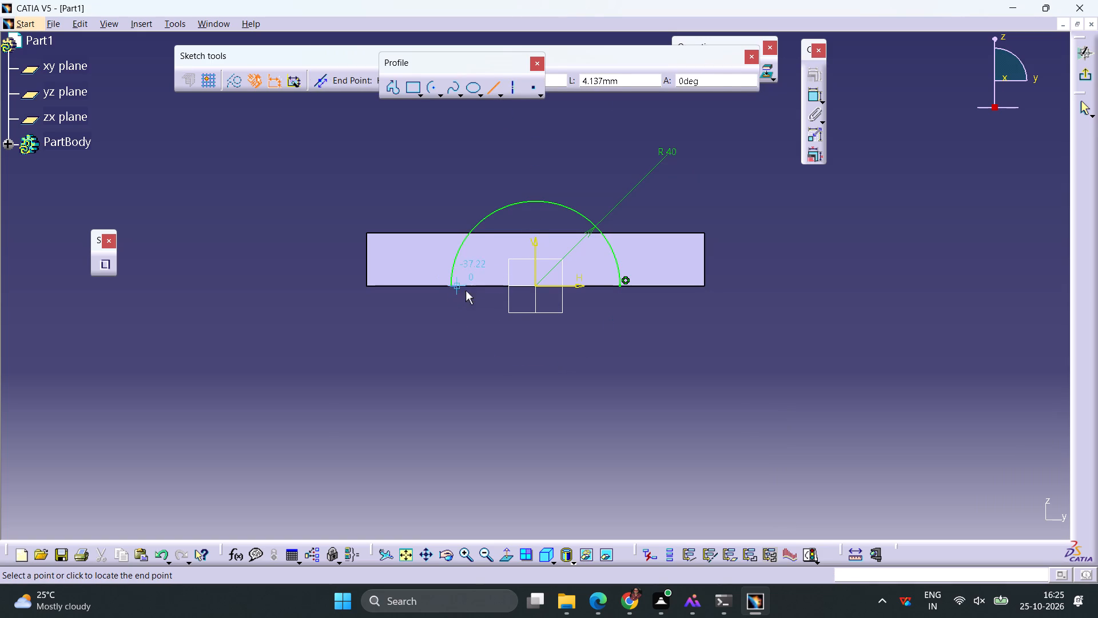
pyautogui.click(620, 287)
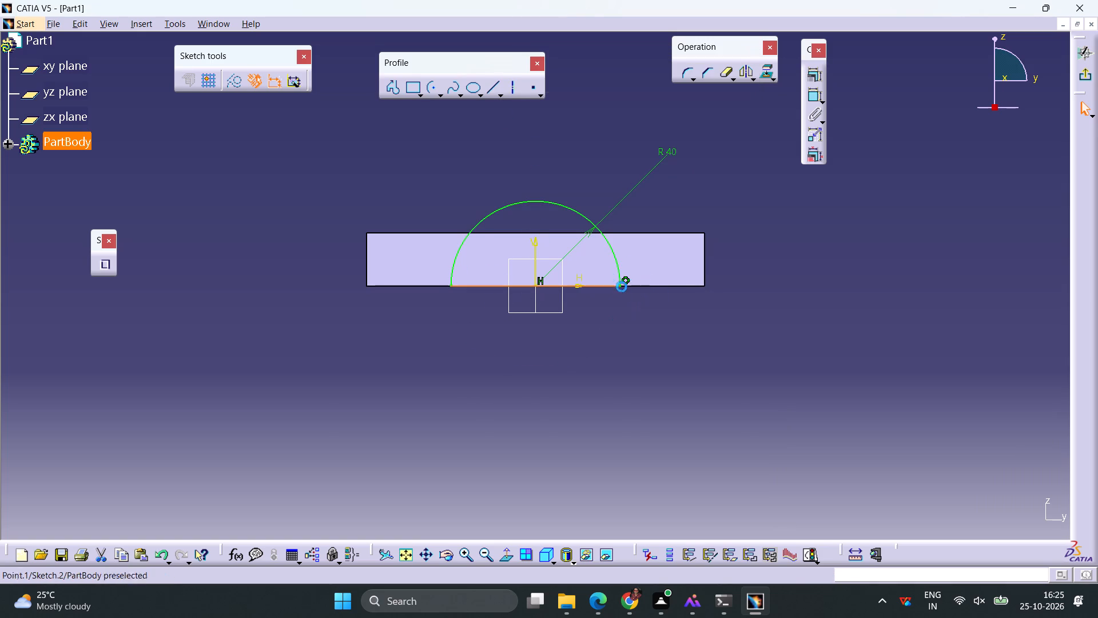
pyautogui.click(1080, 78)
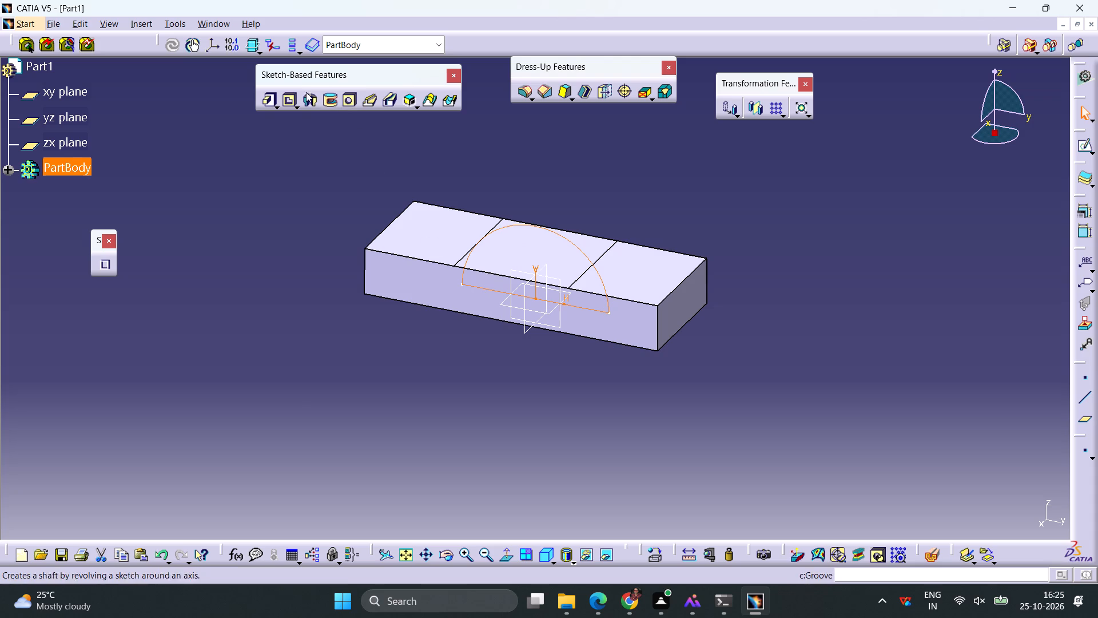
# Pad the semicircular profile with a length of 40 mm and mirrored extent.
pyautogui.click(265, 104)
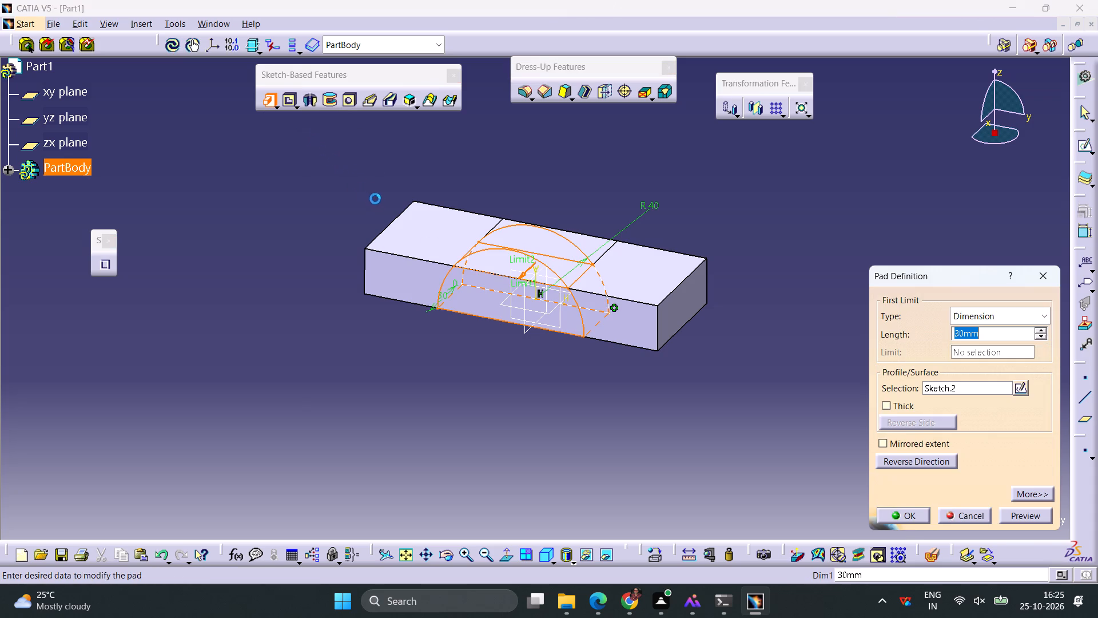
pyautogui.write('40')
pyautogui.click(907, 445)
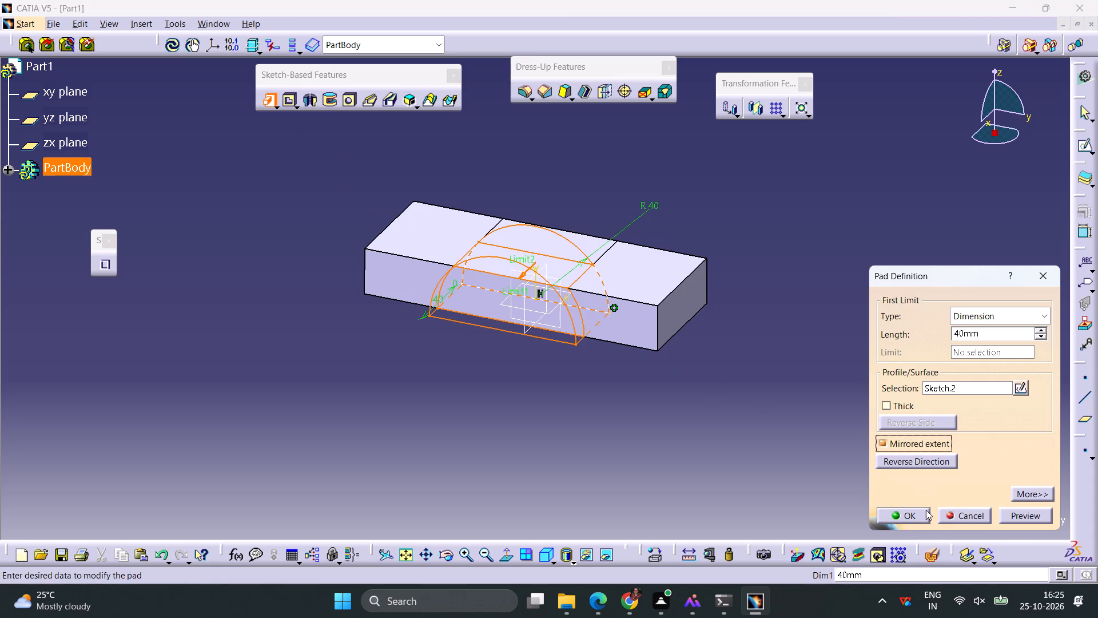
pyautogui.click(914, 516)
pyautogui.click(834, 453)
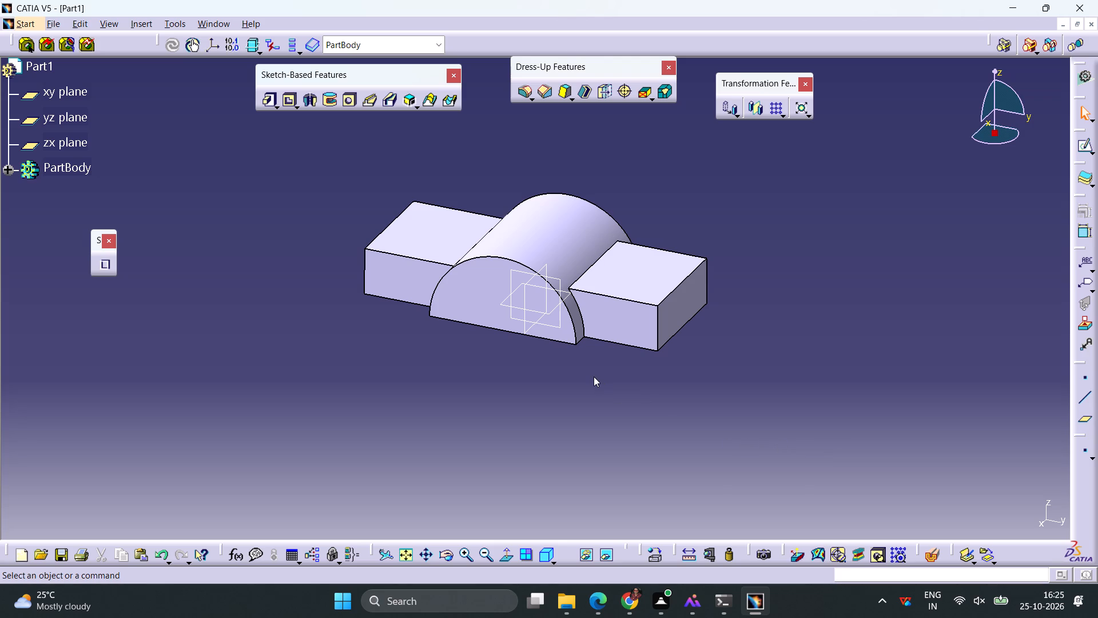
# On the front semicircular face, sketch a circle centred on the origin, dimension its diameter to 50 mm and exit the sketch.
pyautogui.click(480, 303)
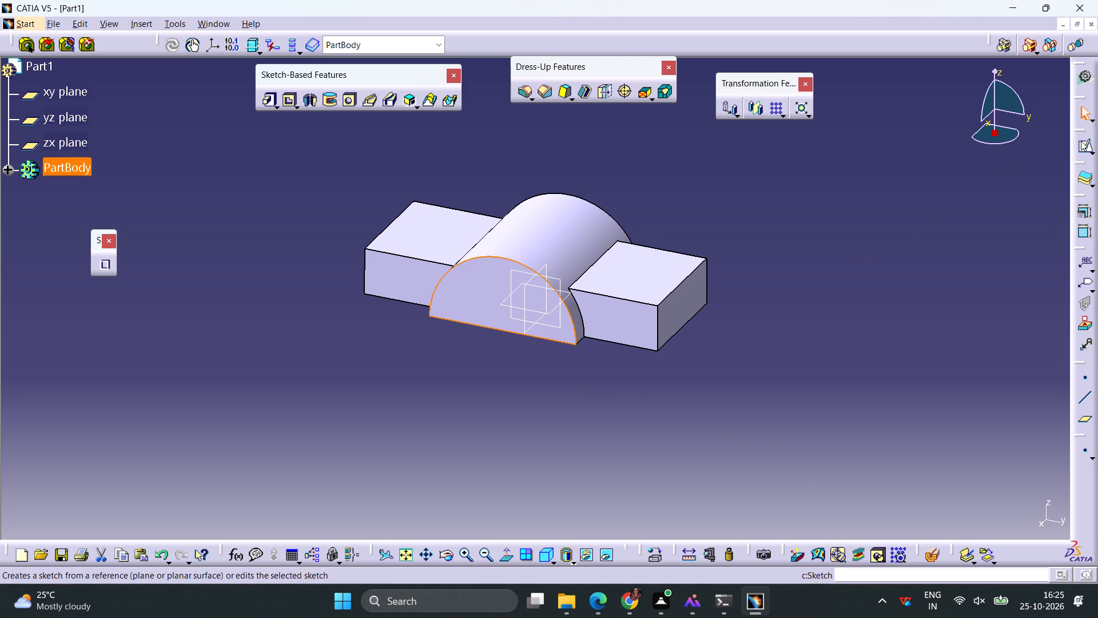
pyautogui.click(1081, 145)
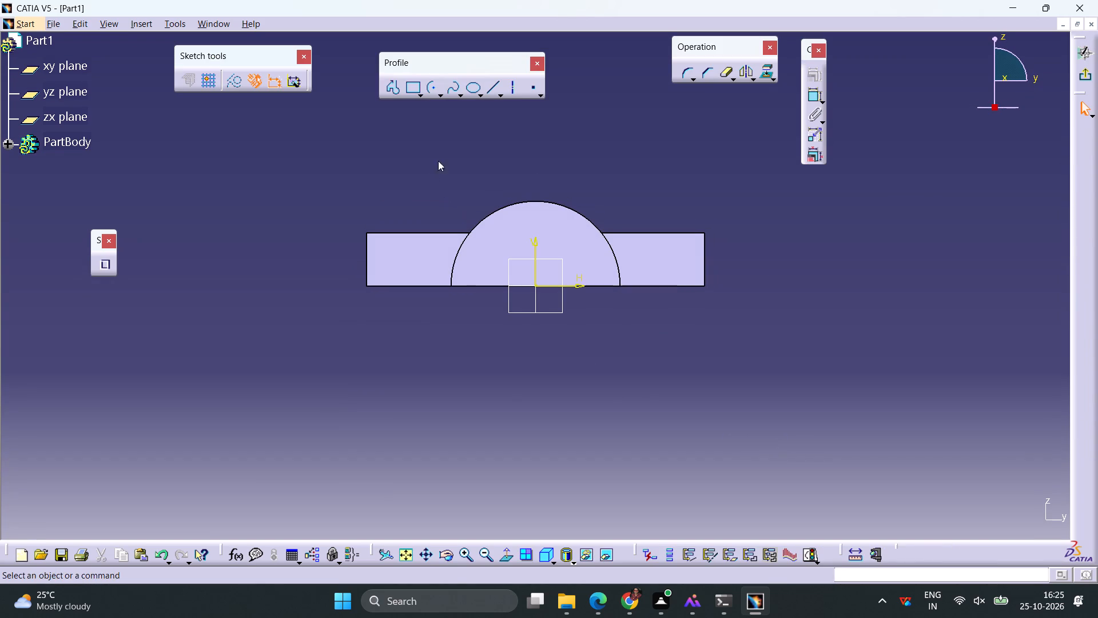
pyautogui.click(440, 92)
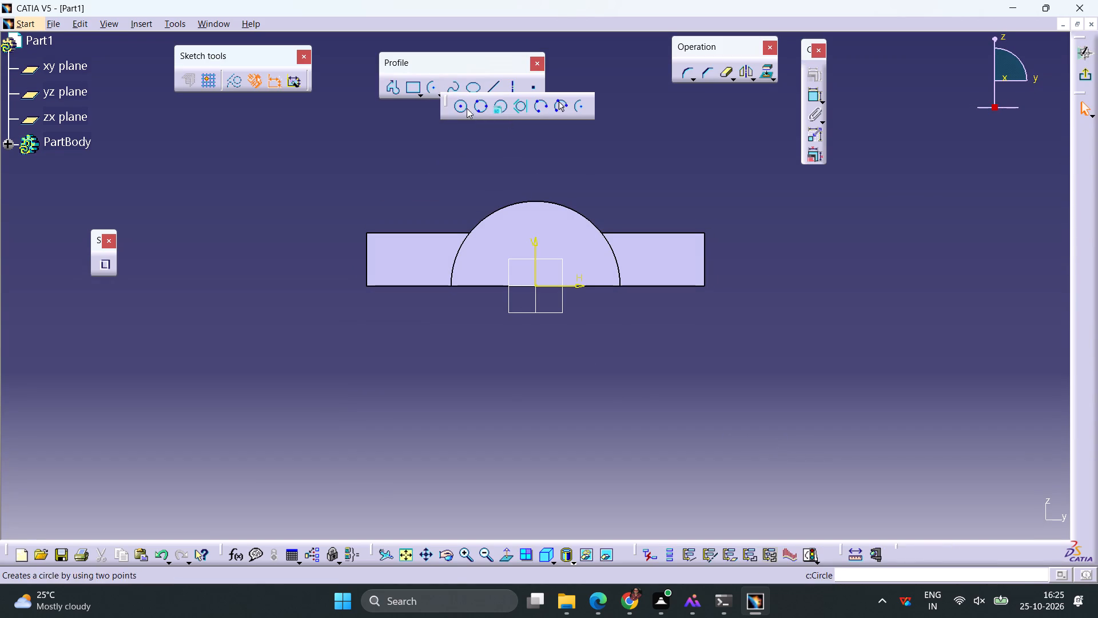
pyautogui.click(456, 104)
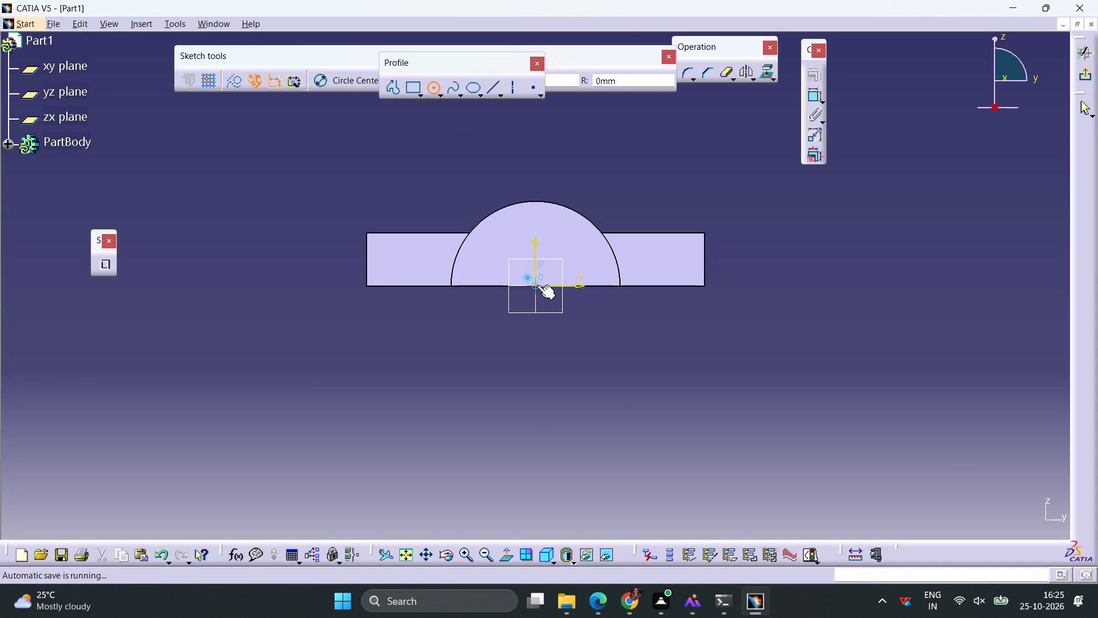
pyautogui.click(536, 285)
pyautogui.click(563, 242)
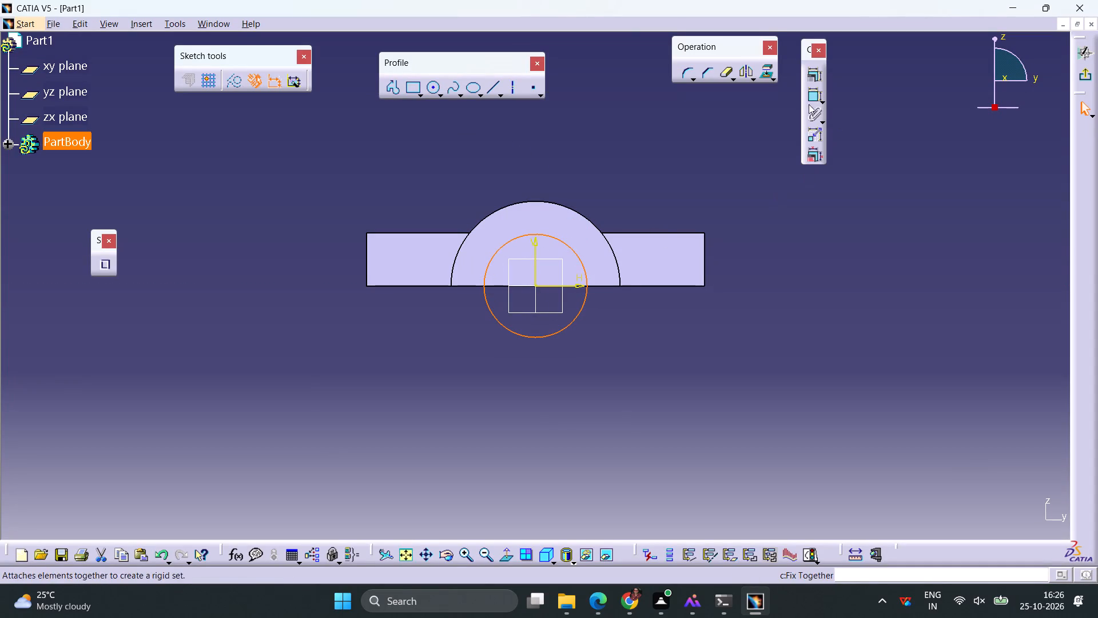
pyautogui.click(812, 97)
pyautogui.click(722, 308)
pyautogui.doubleClick(725, 303)
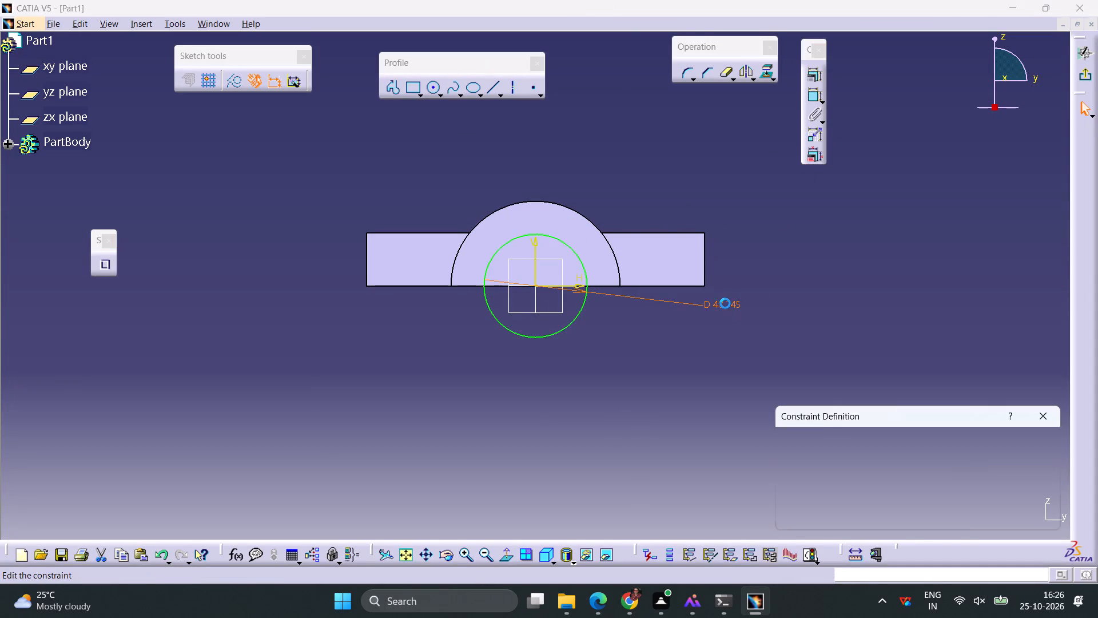
pyautogui.write('50')
pyautogui.press('Return')
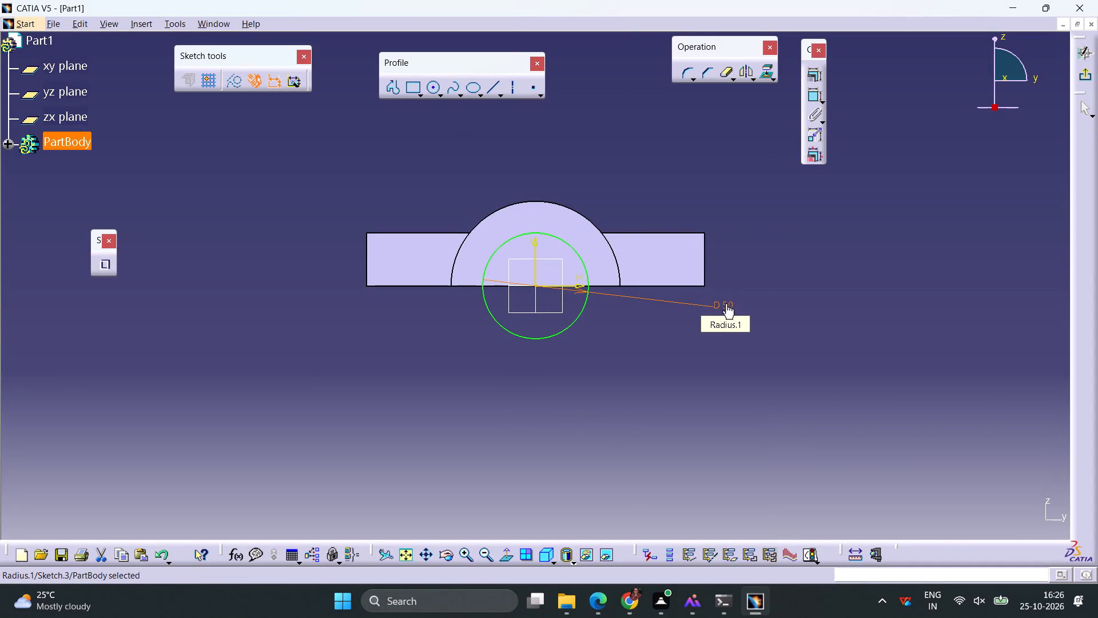
pyautogui.click(1084, 79)
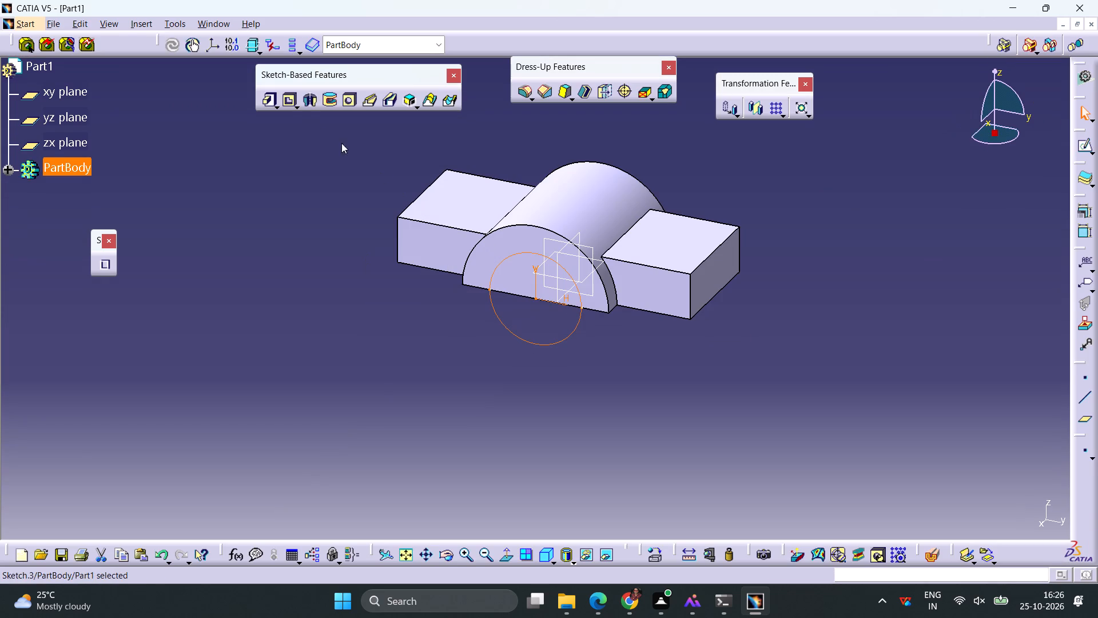
# Pocket the 50 mm circle through the body with the limit type Up to last.
pyautogui.click(284, 102)
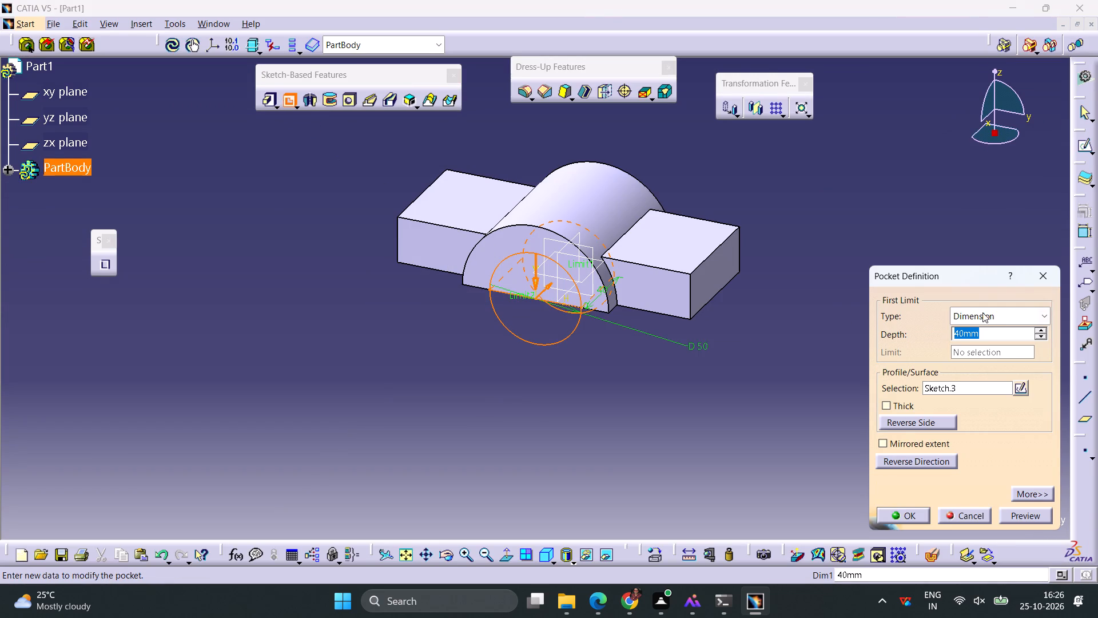
pyautogui.click(994, 312)
pyautogui.click(997, 363)
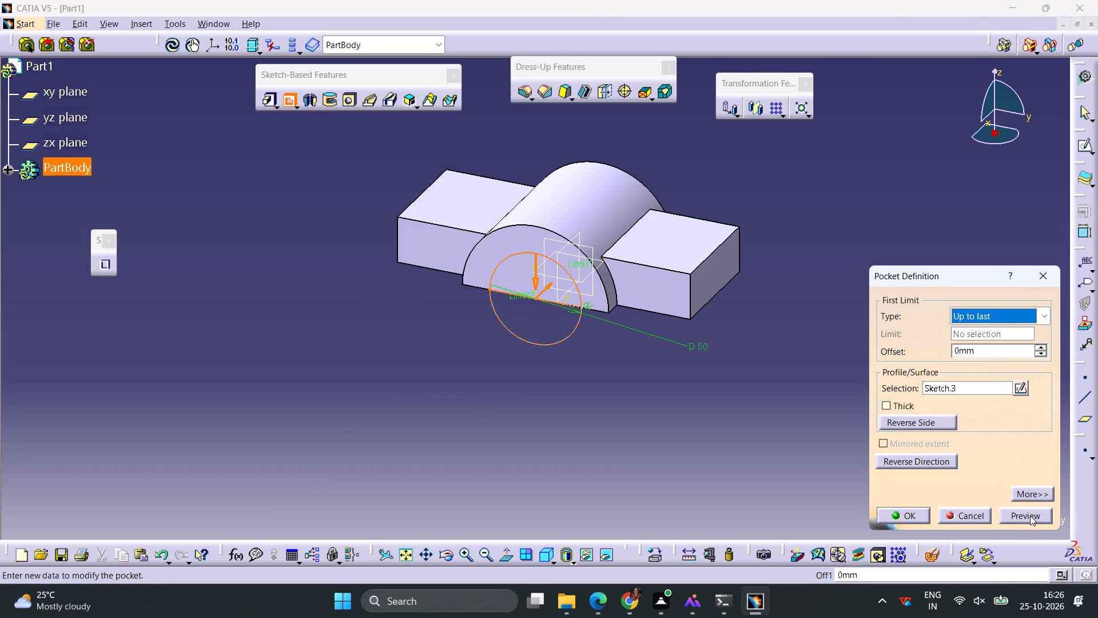
pyautogui.click(1030, 520)
pyautogui.click(901, 511)
pyautogui.click(838, 402)
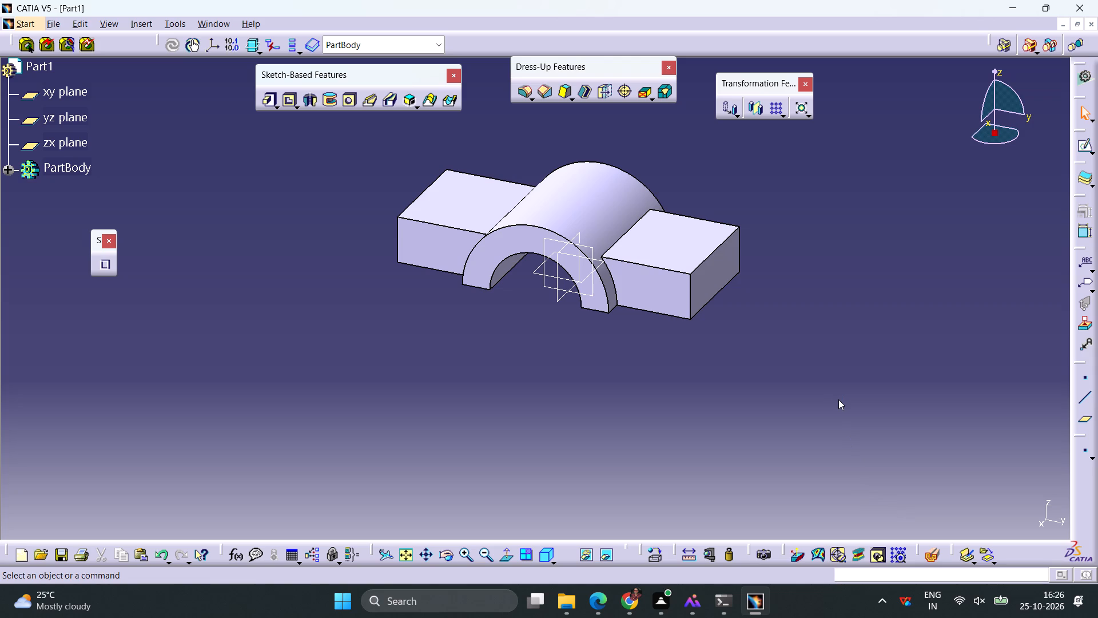
# On the yz plane, sketch a vertical line about 16 mm long above the half-cylinder, about 24 mm to the negative H side.
pyautogui.click(588, 296)
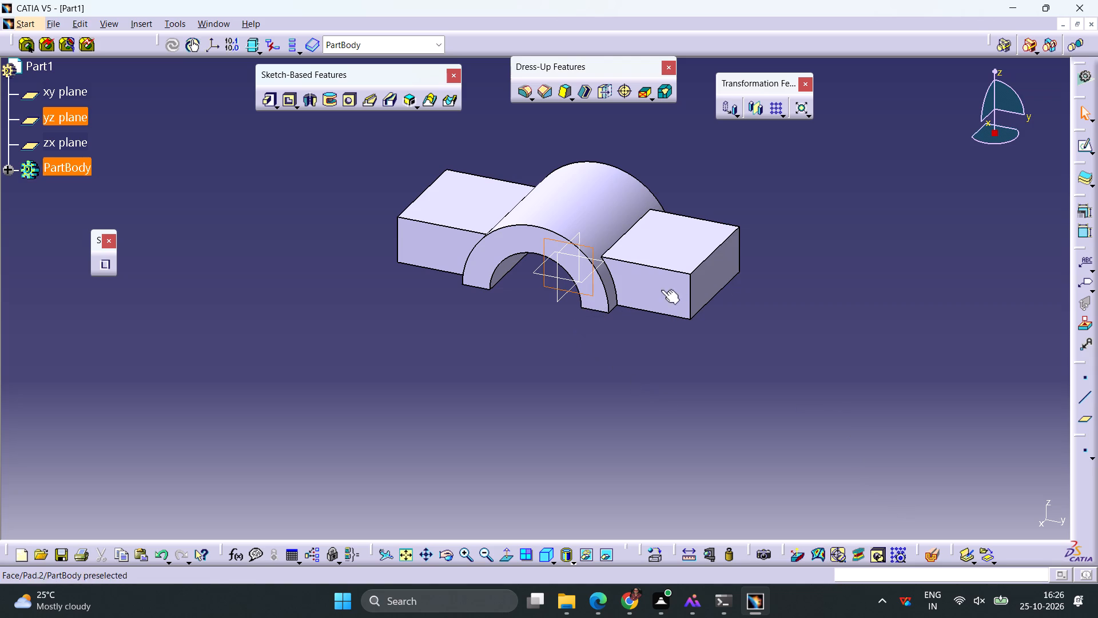
pyautogui.click(1085, 145)
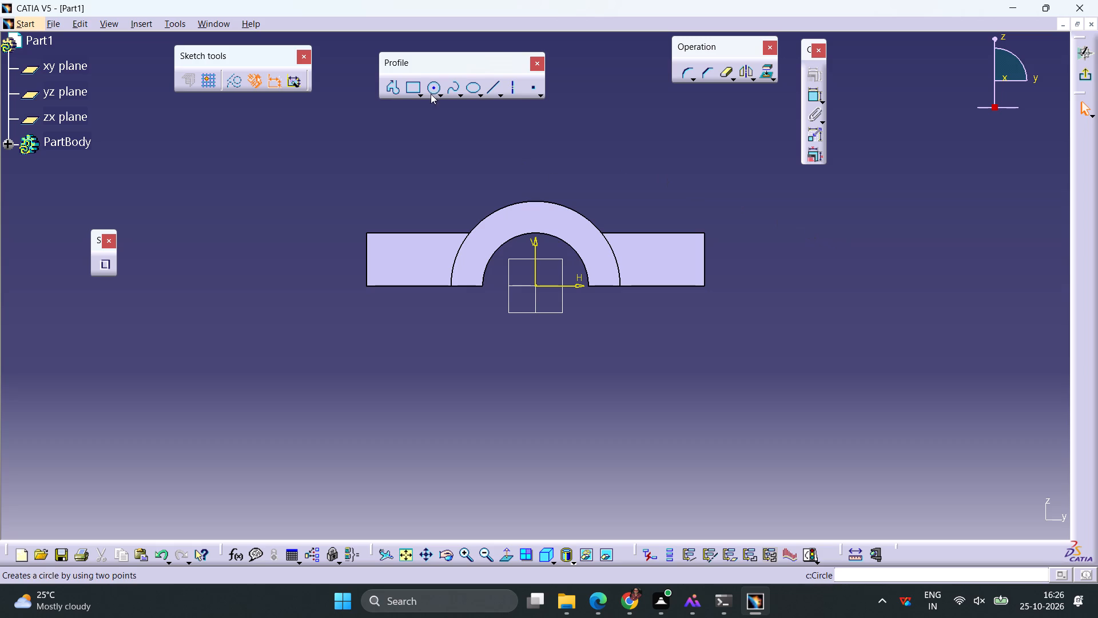
pyautogui.click(488, 90)
pyautogui.click(486, 163)
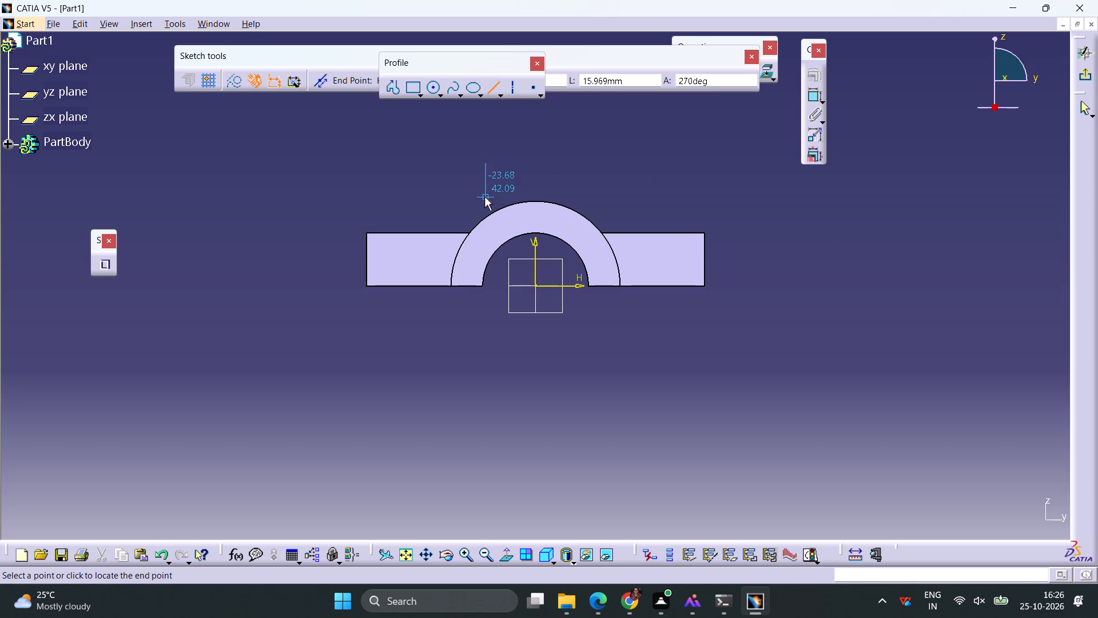
pyautogui.click(484, 197)
pyautogui.click(528, 174)
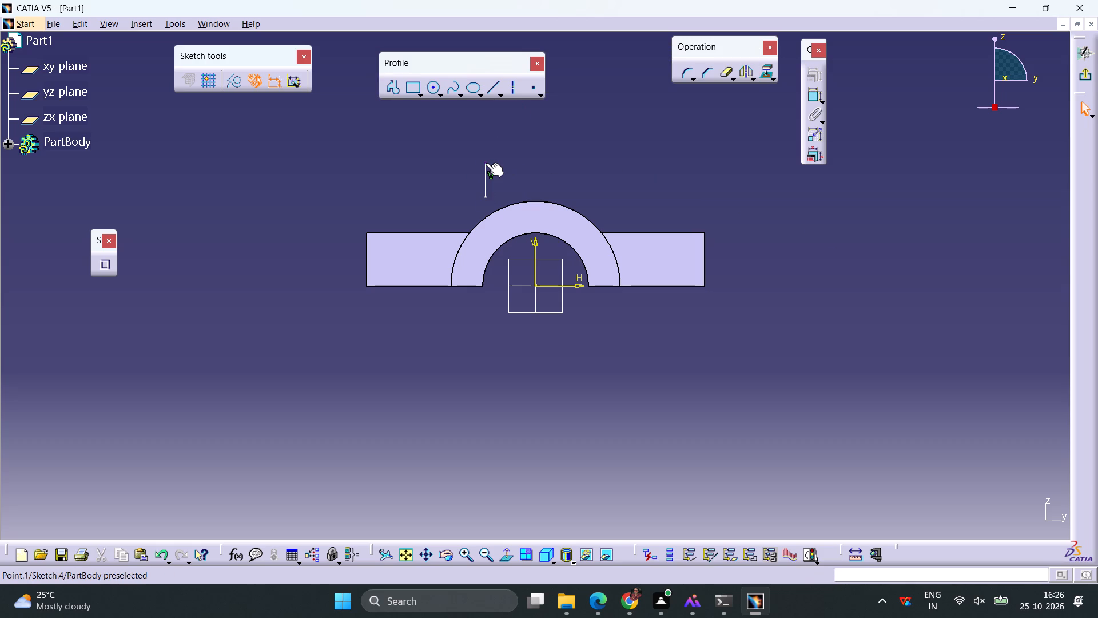
# Dimension the line's distance from the vertical axis and set it to 20 mm.
pyautogui.click(484, 172)
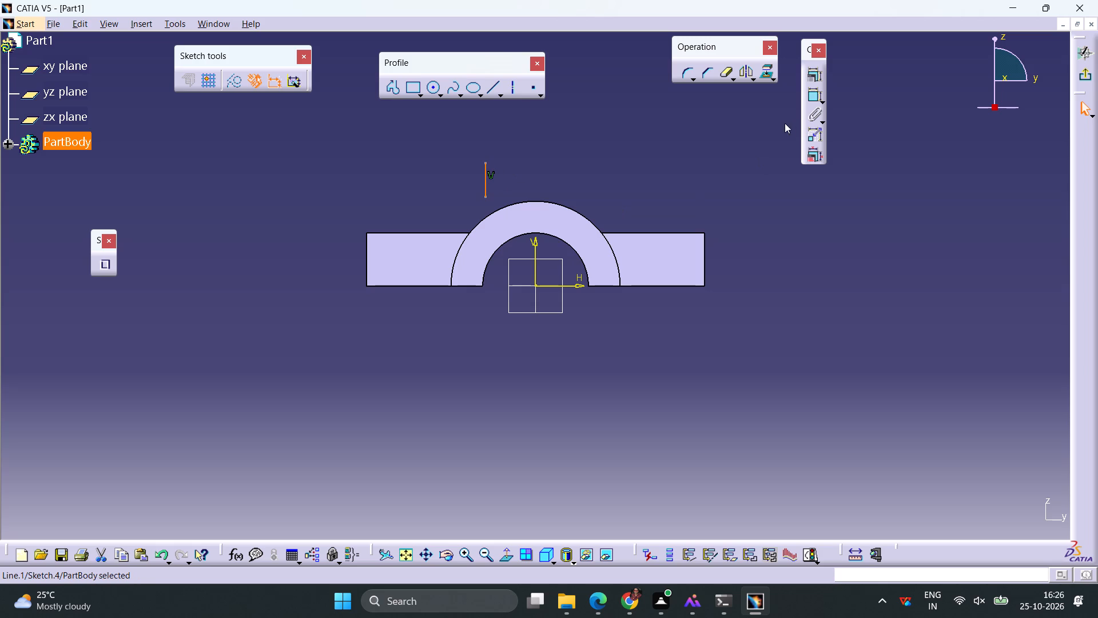
pyautogui.click(810, 95)
pyautogui.click(536, 248)
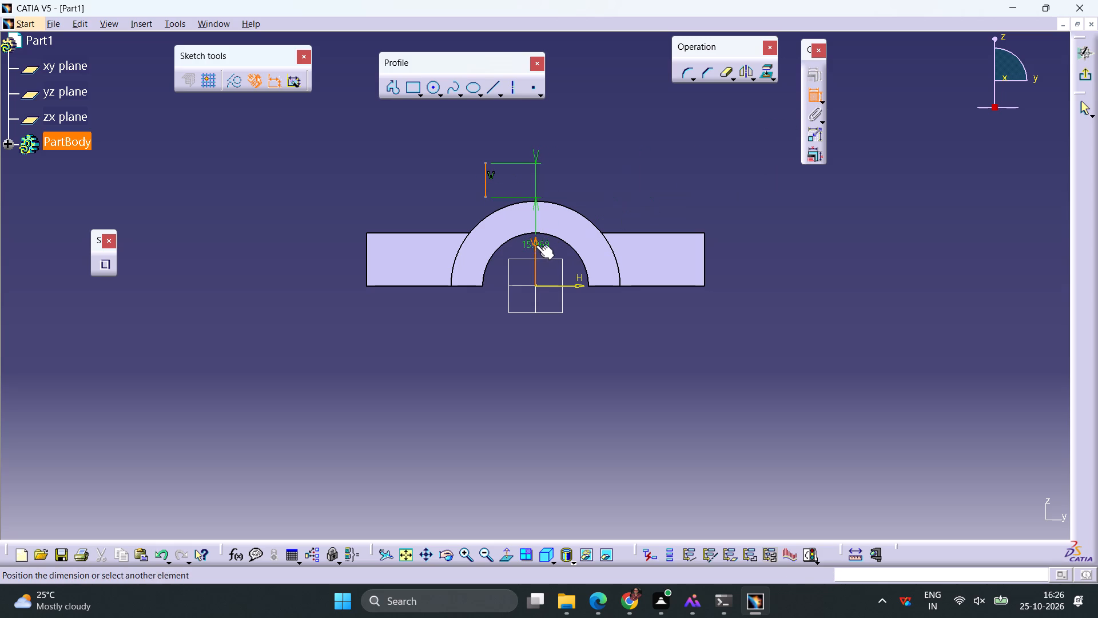
pyautogui.click(566, 141)
pyautogui.doubleClick(566, 138)
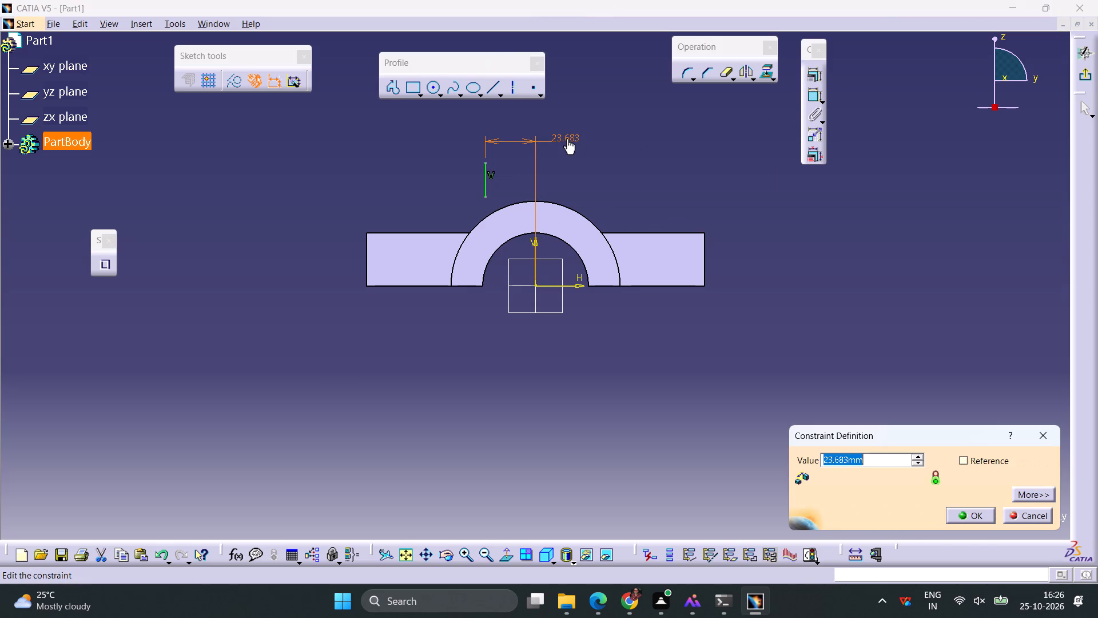
pyautogui.write('10')
pyautogui.press('Return')
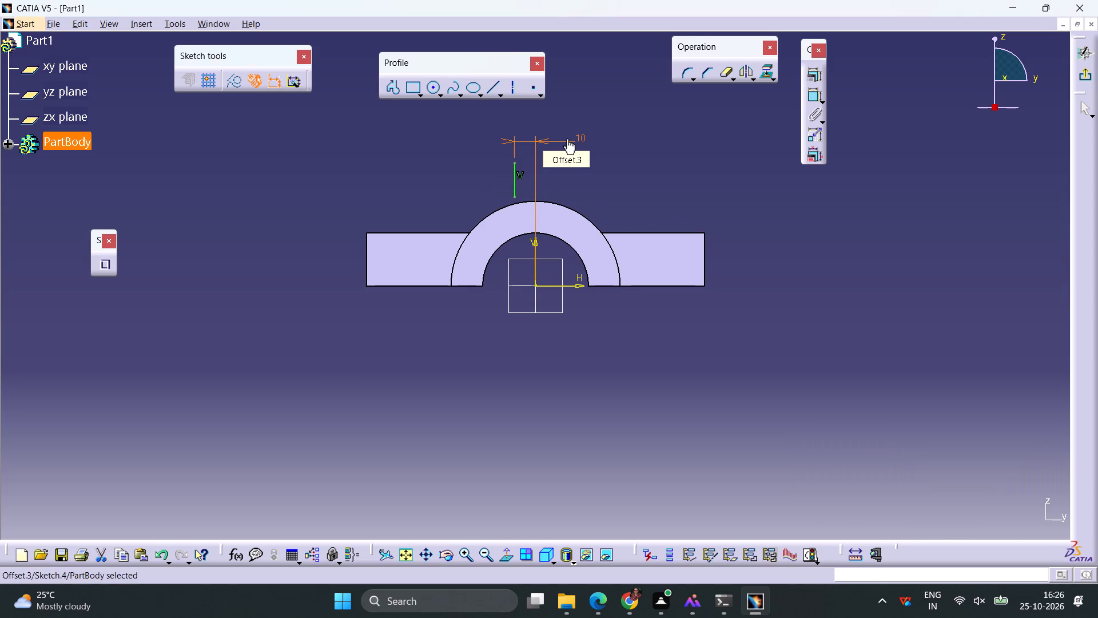
pyautogui.doubleClick(566, 138)
pyautogui.write('20')
pyautogui.press('Return')
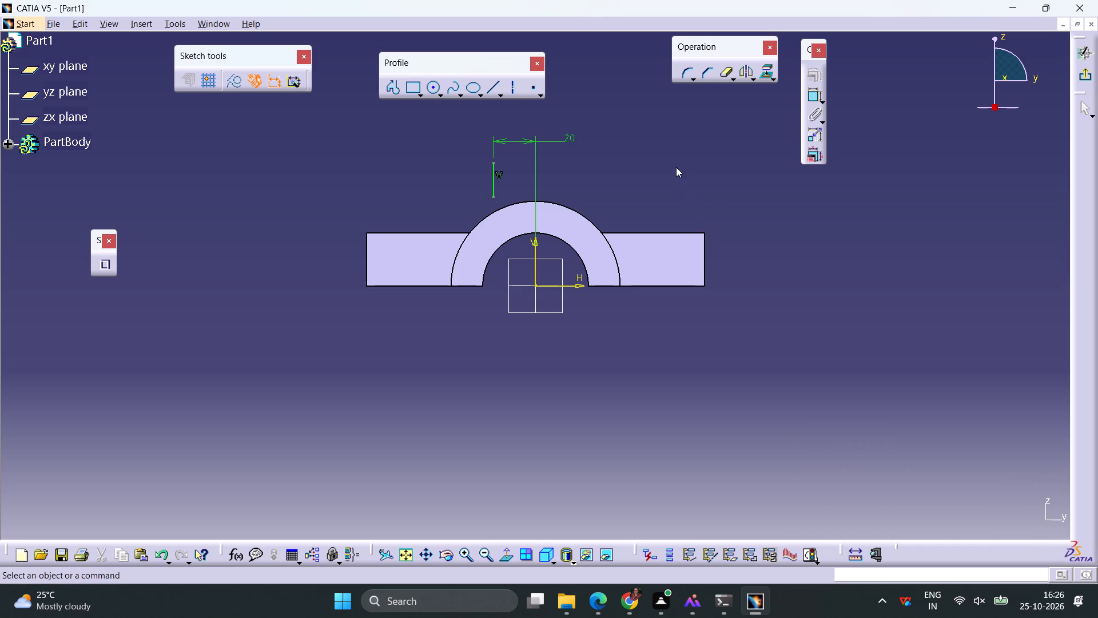
pyautogui.click(676, 167)
# Apply a coincidence constraint between the line's lower endpoint and the half-cylinder's outer arc edge.
pyautogui.click(495, 198)
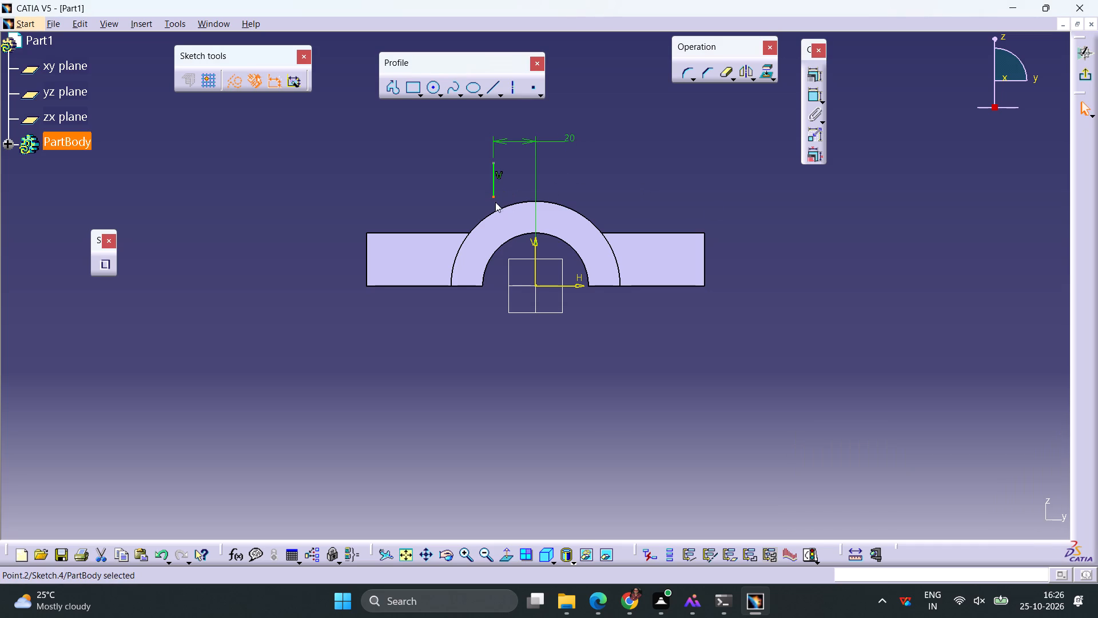
pyautogui.keyDown('ctrl'); pyautogui.click(497, 209); pyautogui.keyUp('ctrl')
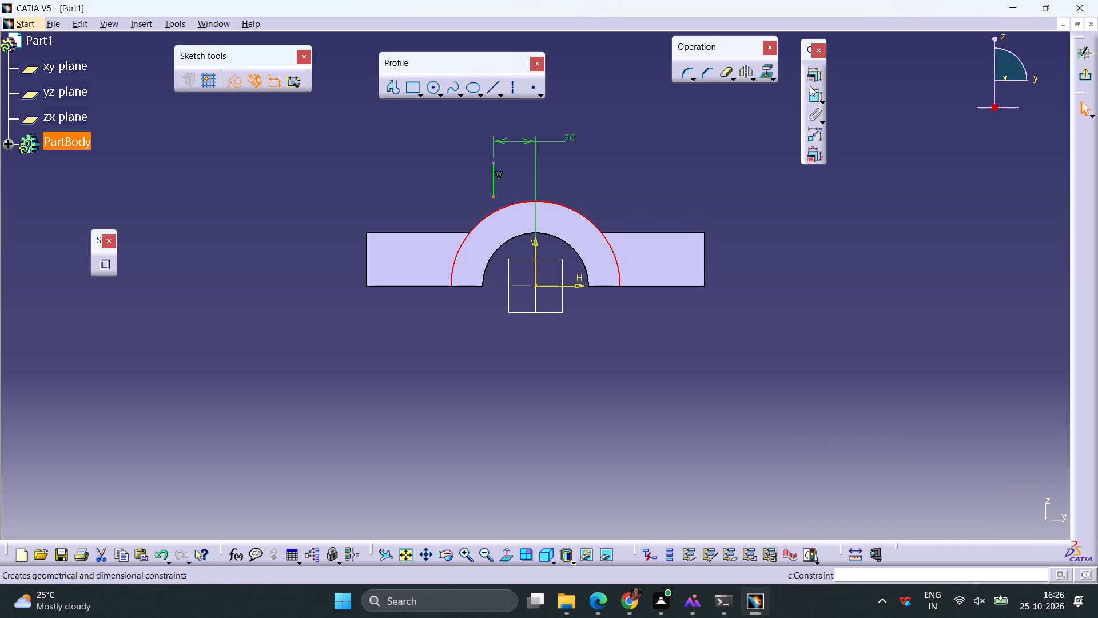
pyautogui.click(810, 80)
pyautogui.click(1006, 316)
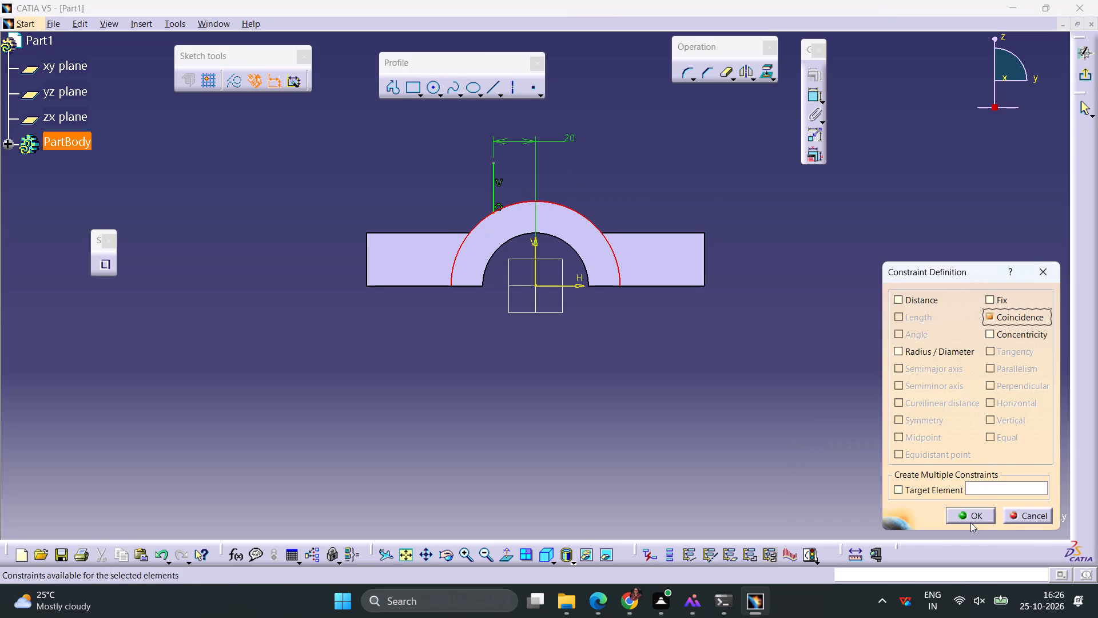
pyautogui.click(970, 518)
# Dimension the height of the line's upper endpoint above the horizontal axis and set it to 50 mm.
pyautogui.click(495, 164)
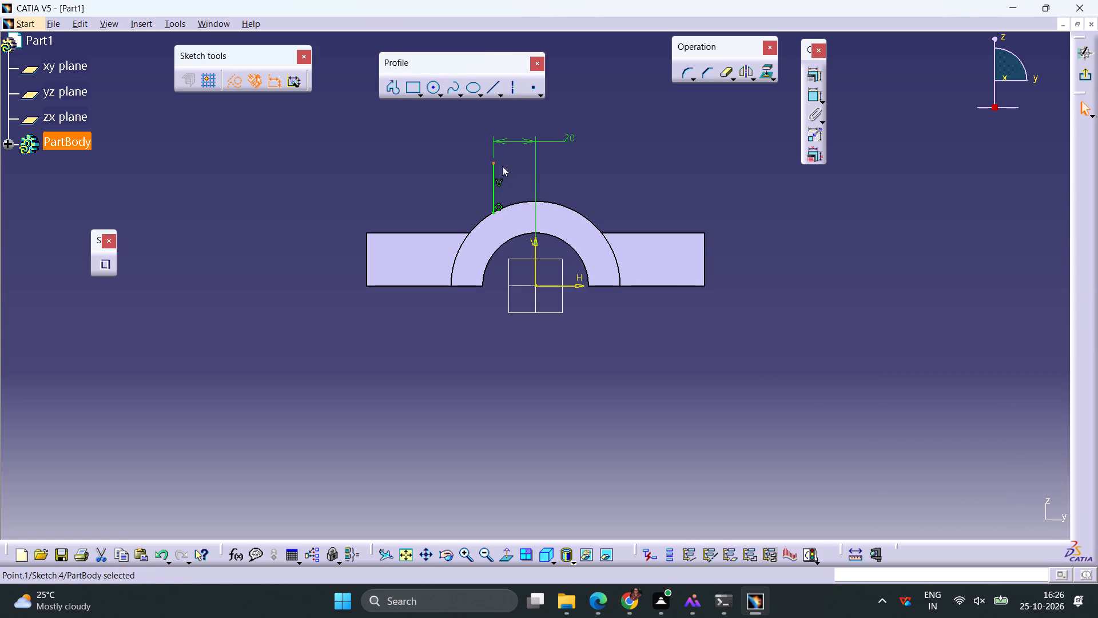
pyautogui.click(811, 98)
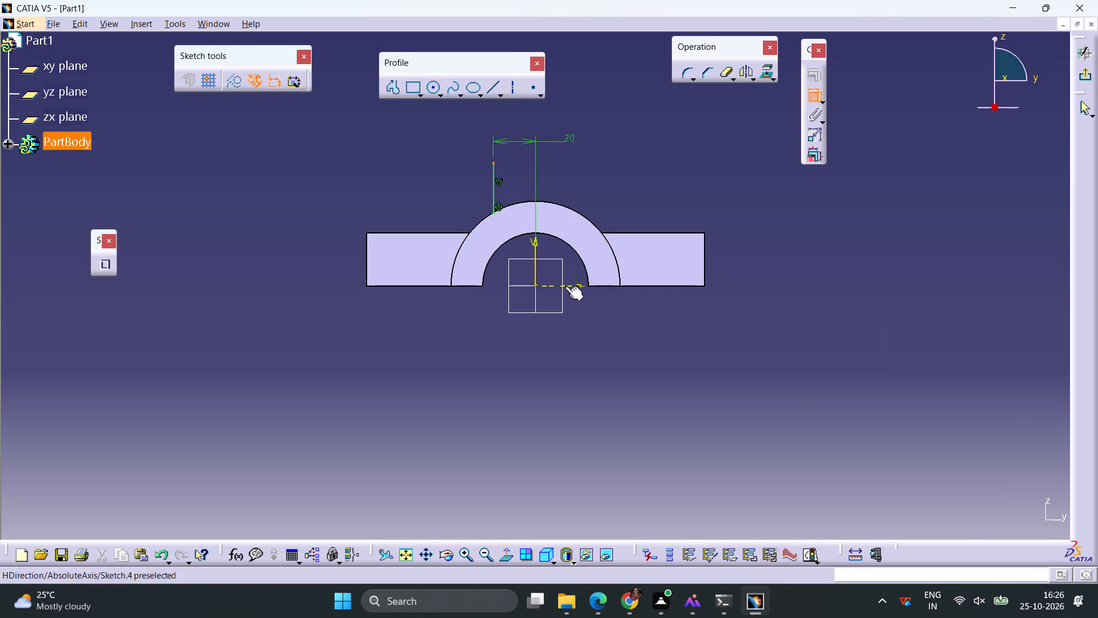
pyautogui.click(571, 284)
pyautogui.click(312, 328)
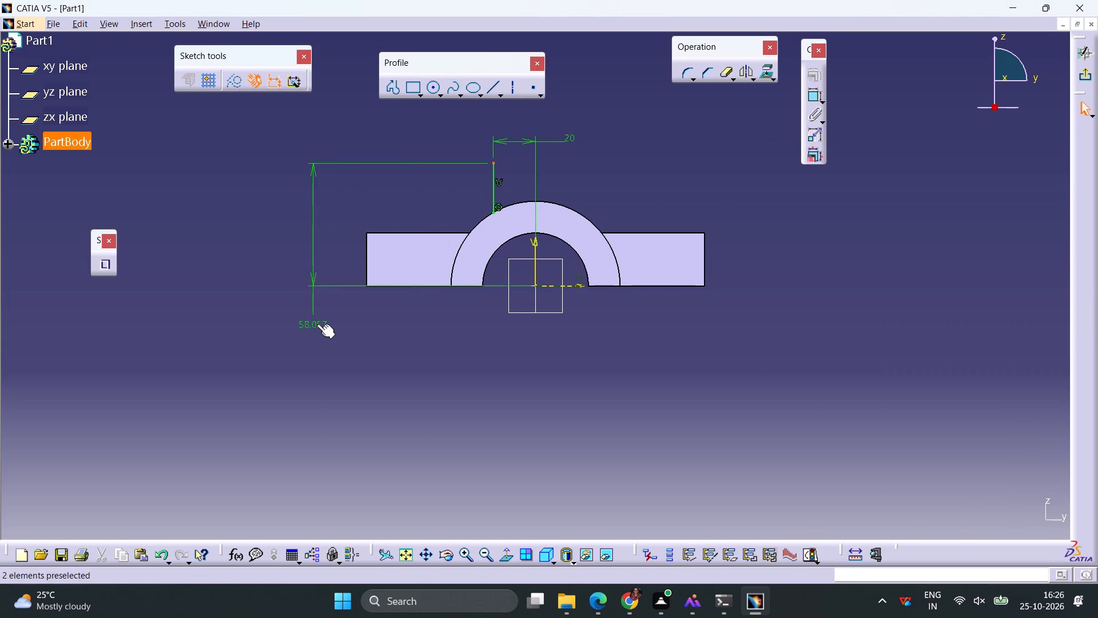
pyautogui.doubleClick(317, 324)
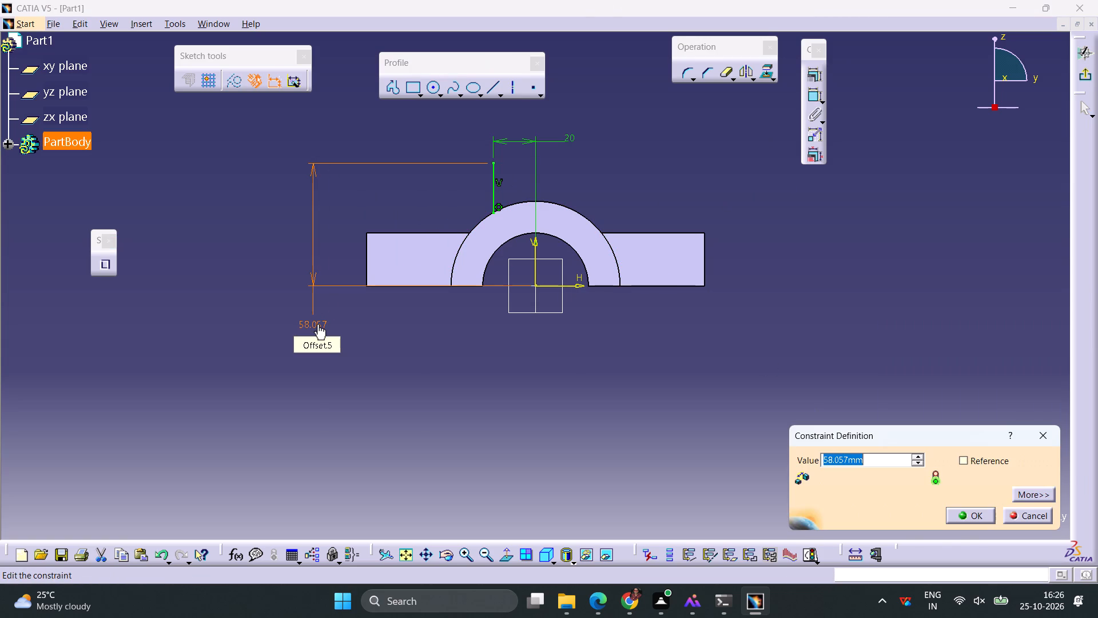
pyautogui.write('50')
pyautogui.press('Return')
pyautogui.click(666, 160)
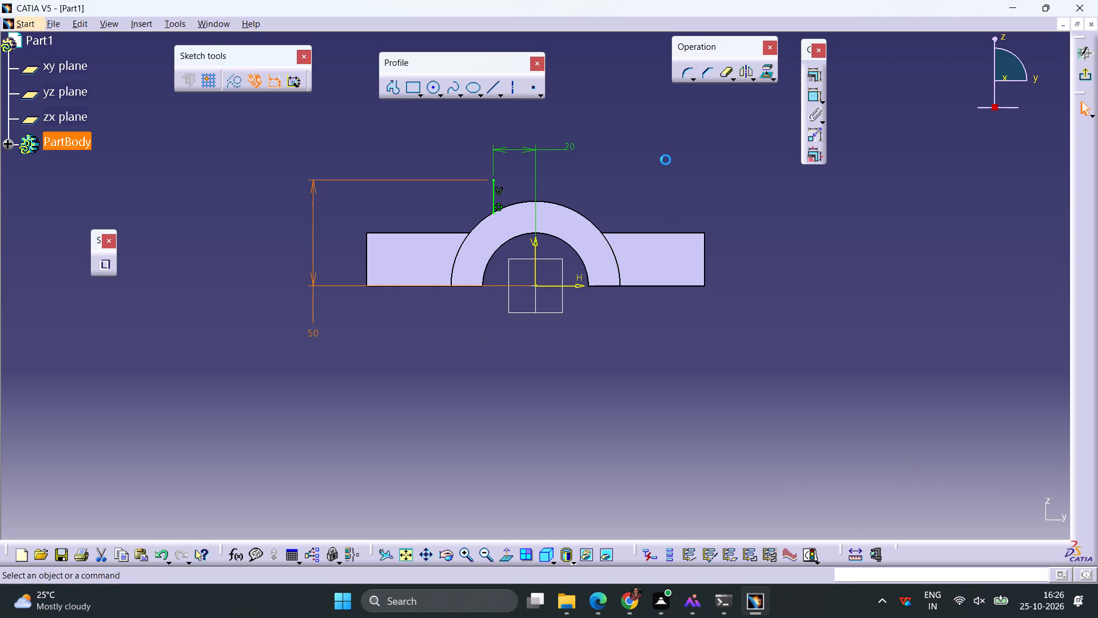
# Draw a second vertical line about 27 mm to the positive H side, running from 50 mm height down to near the outer arc.
pyautogui.click(494, 89)
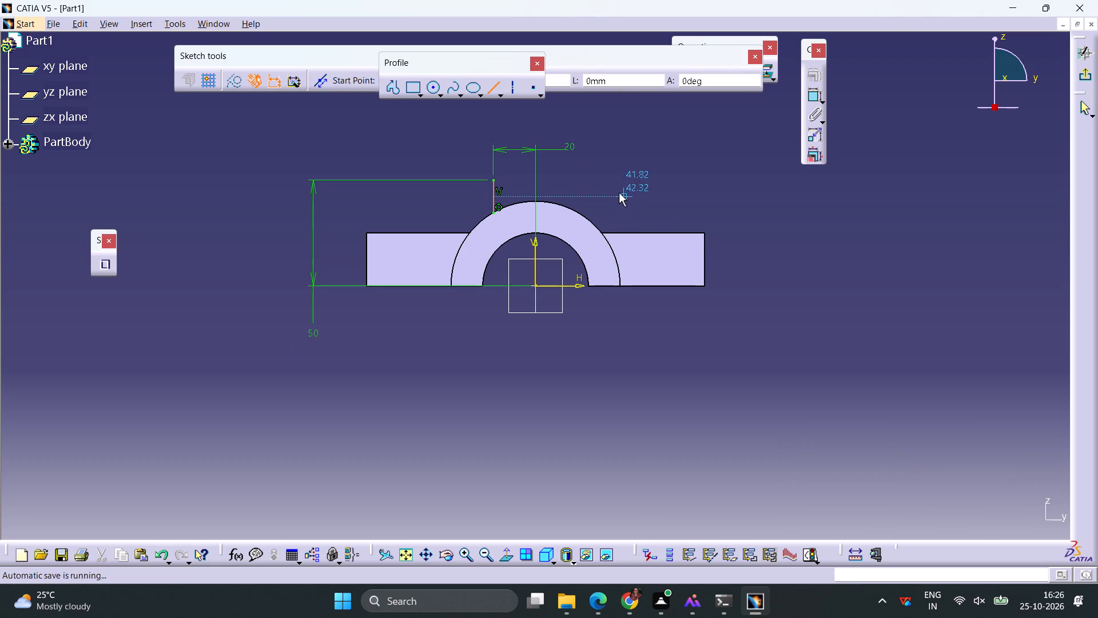
pyautogui.click(591, 179)
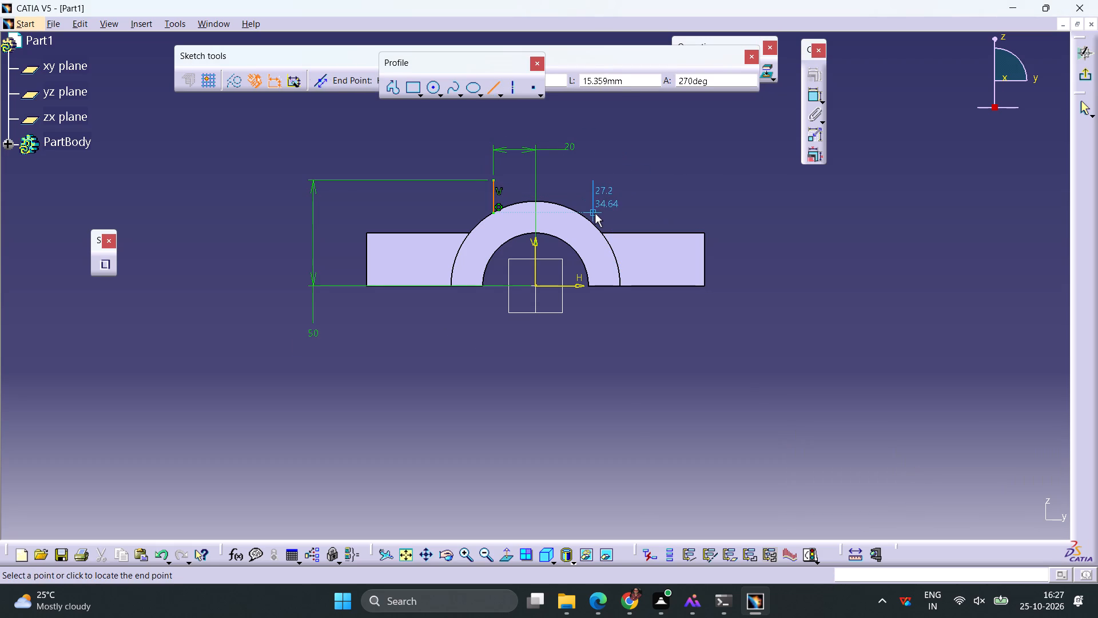
pyautogui.click(595, 216)
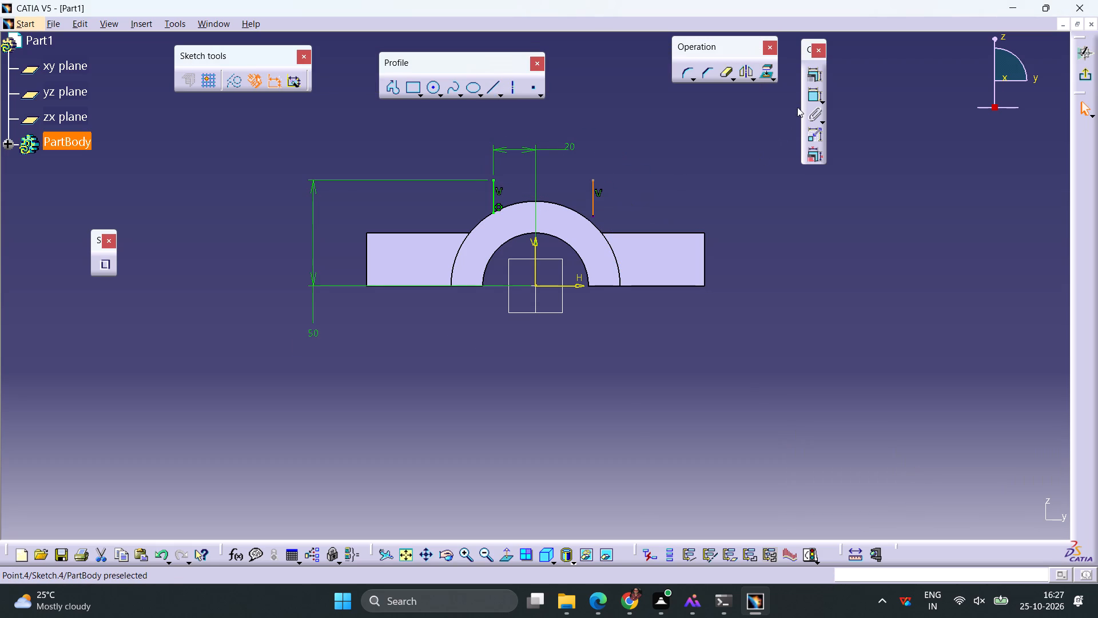
# Dimension the second line's distance from the vertical axis and set it to 20 mm.
pyautogui.click(811, 94)
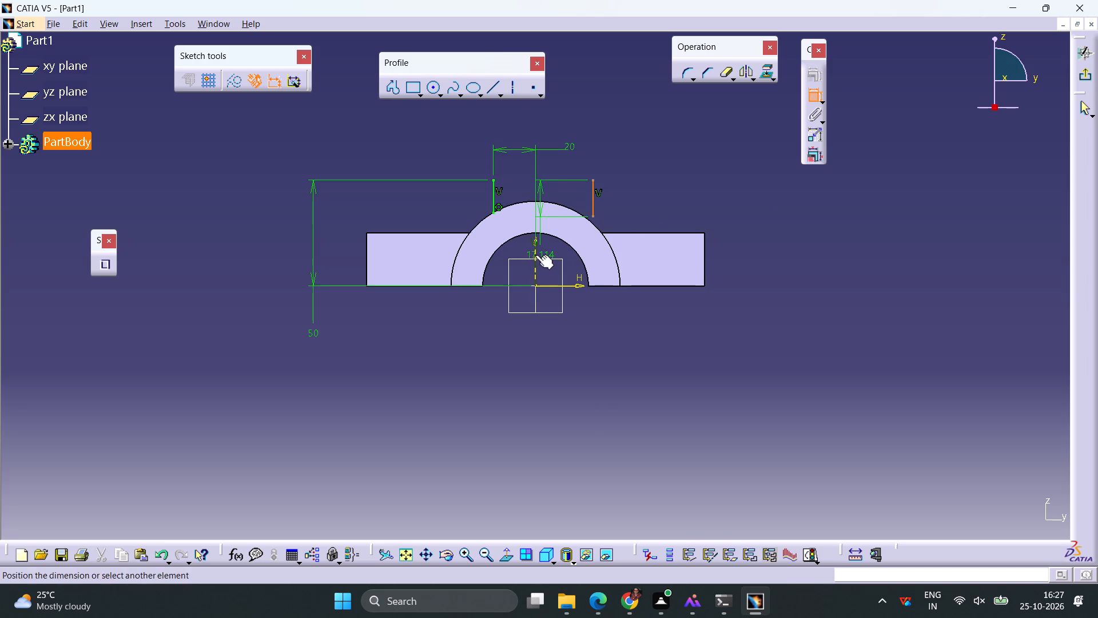
pyautogui.click(535, 255)
pyautogui.click(644, 326)
pyautogui.doubleClick(649, 324)
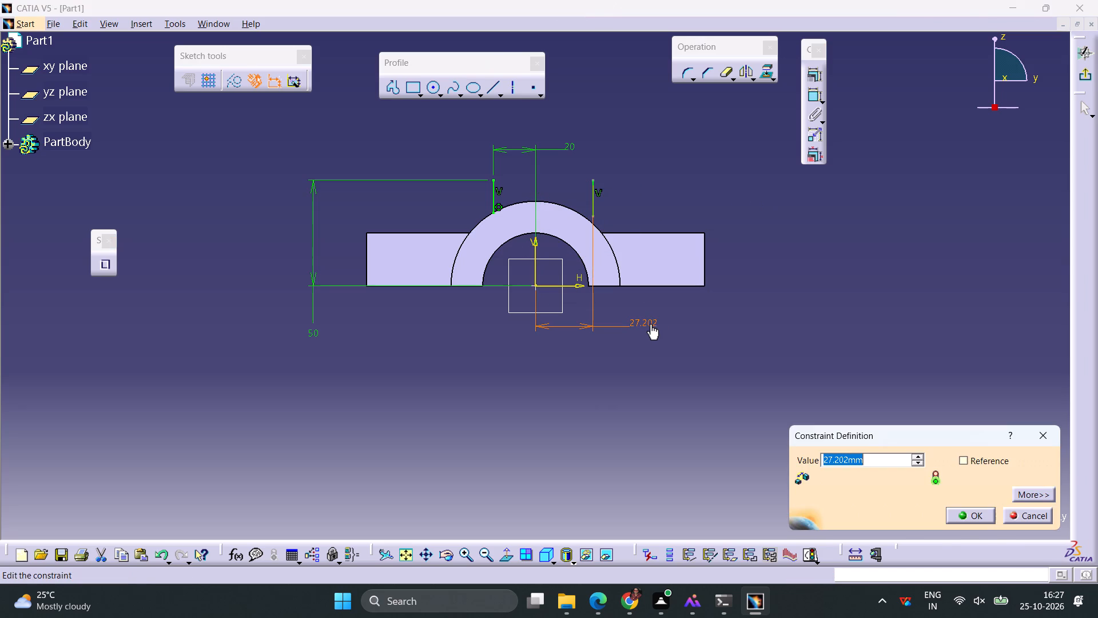
pyautogui.write('20')
pyautogui.press('Return')
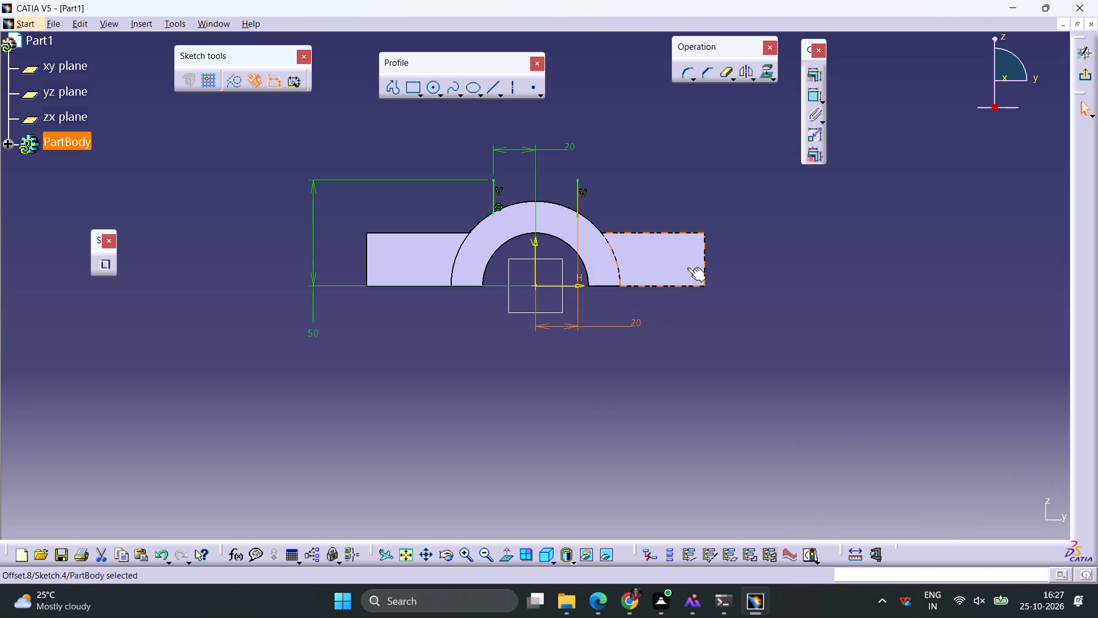
pyautogui.click(722, 287)
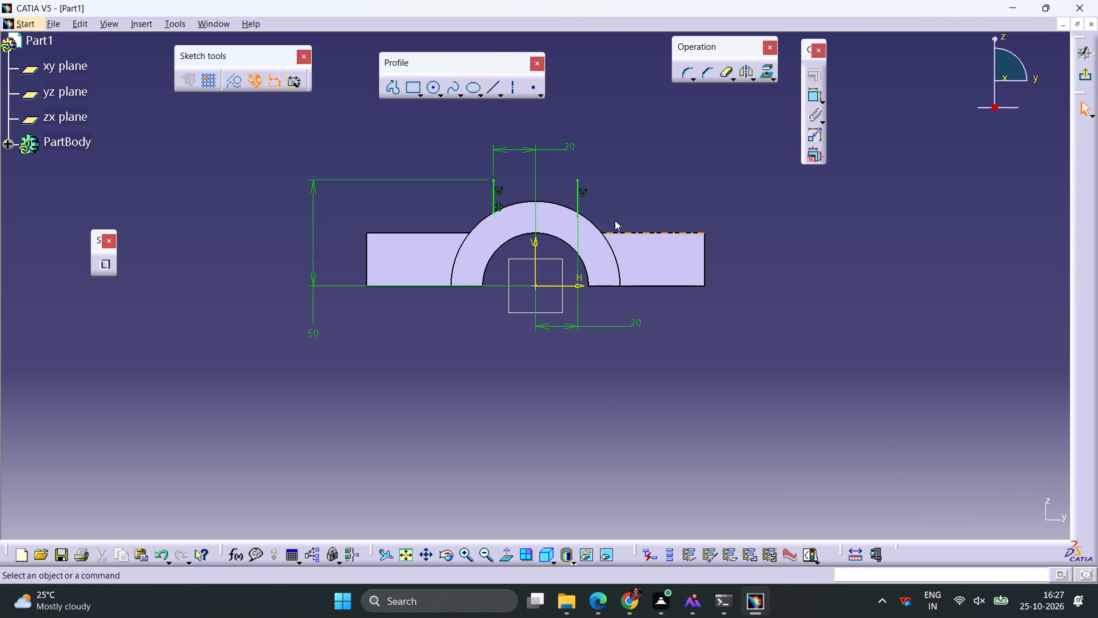
# Apply a coincidence constraint between the second line's lower endpoint and the half-cylinder's outer arc edge.
pyautogui.click(578, 217)
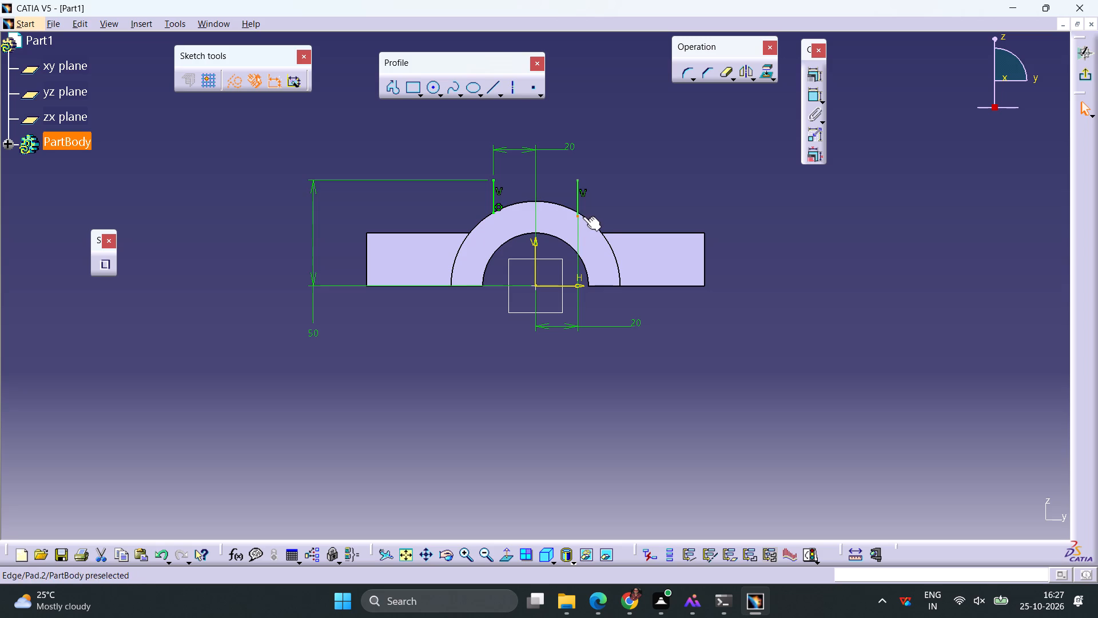
pyautogui.keyDown('ctrl'); pyautogui.click(583, 216); pyautogui.keyUp('ctrl')
pyautogui.click(814, 73)
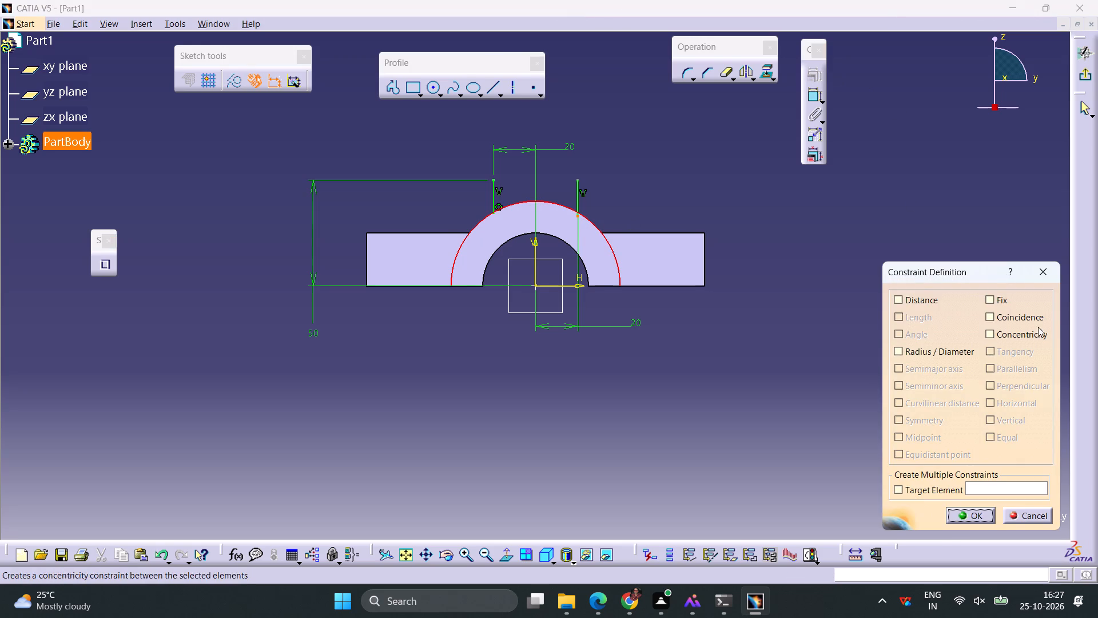
pyautogui.click(1020, 320)
pyautogui.click(965, 517)
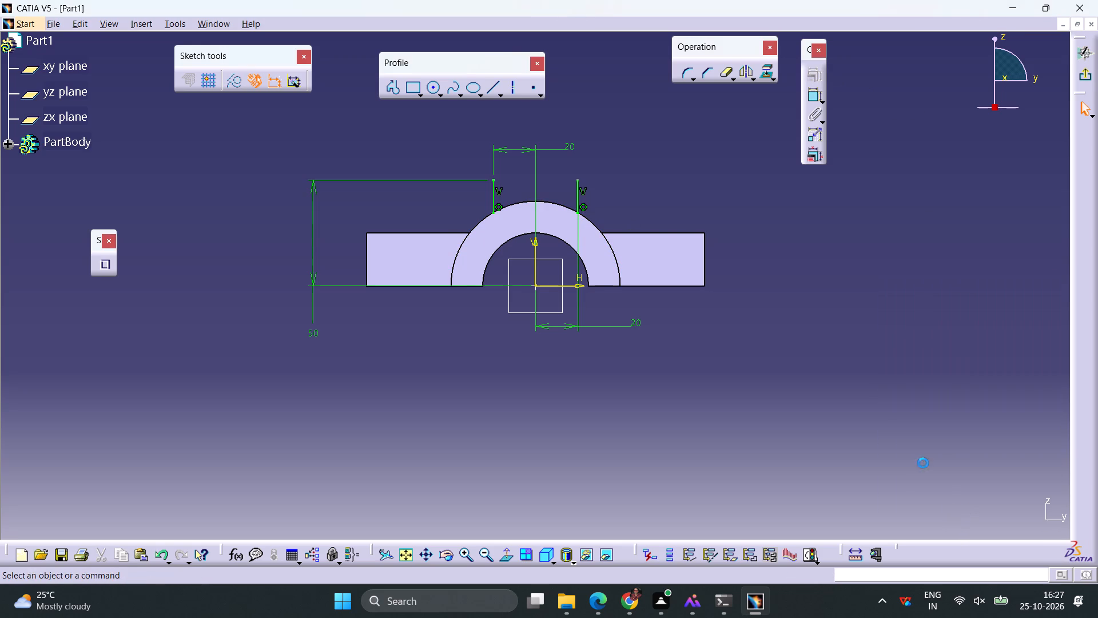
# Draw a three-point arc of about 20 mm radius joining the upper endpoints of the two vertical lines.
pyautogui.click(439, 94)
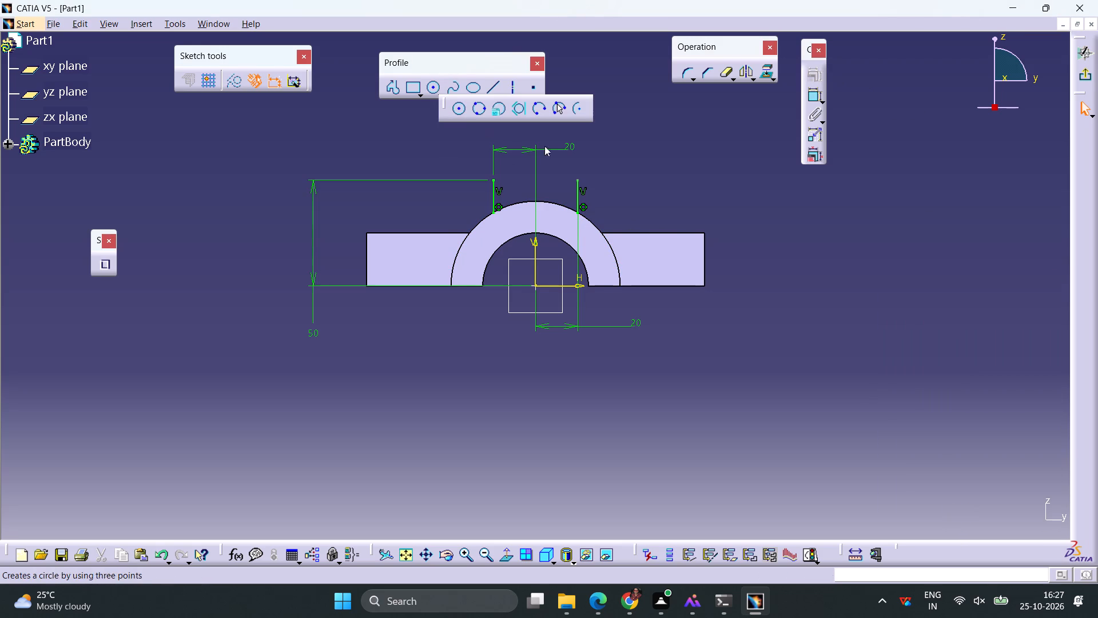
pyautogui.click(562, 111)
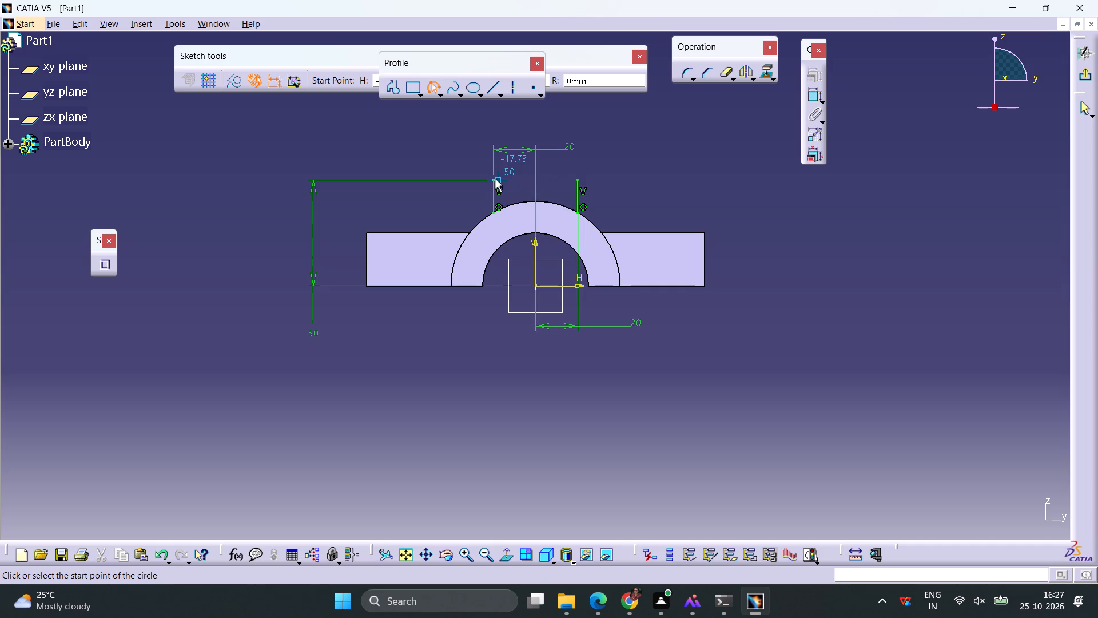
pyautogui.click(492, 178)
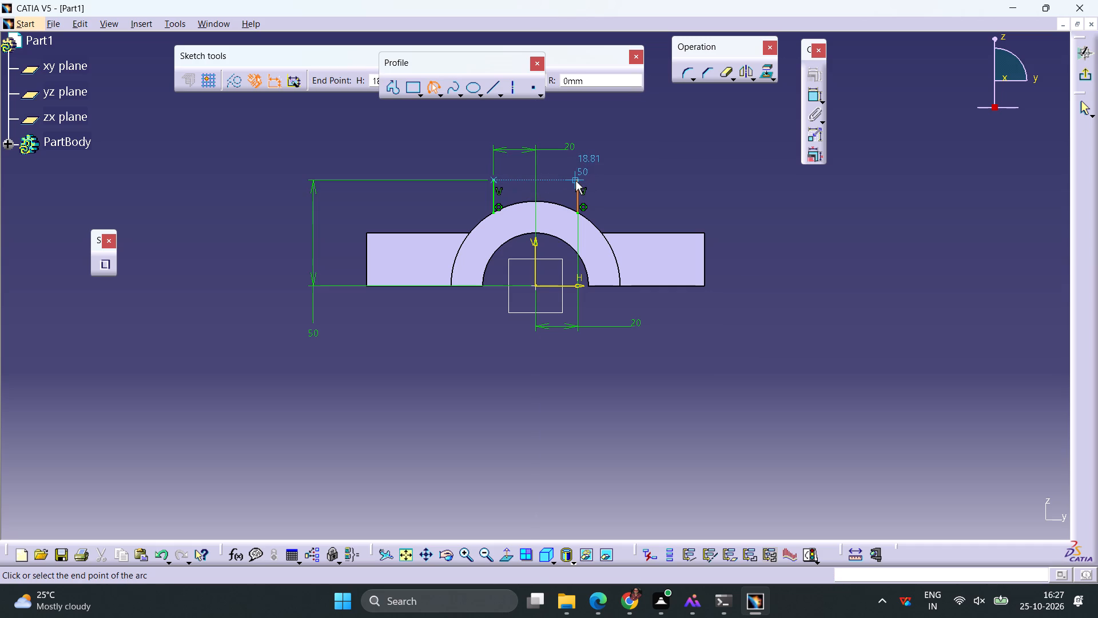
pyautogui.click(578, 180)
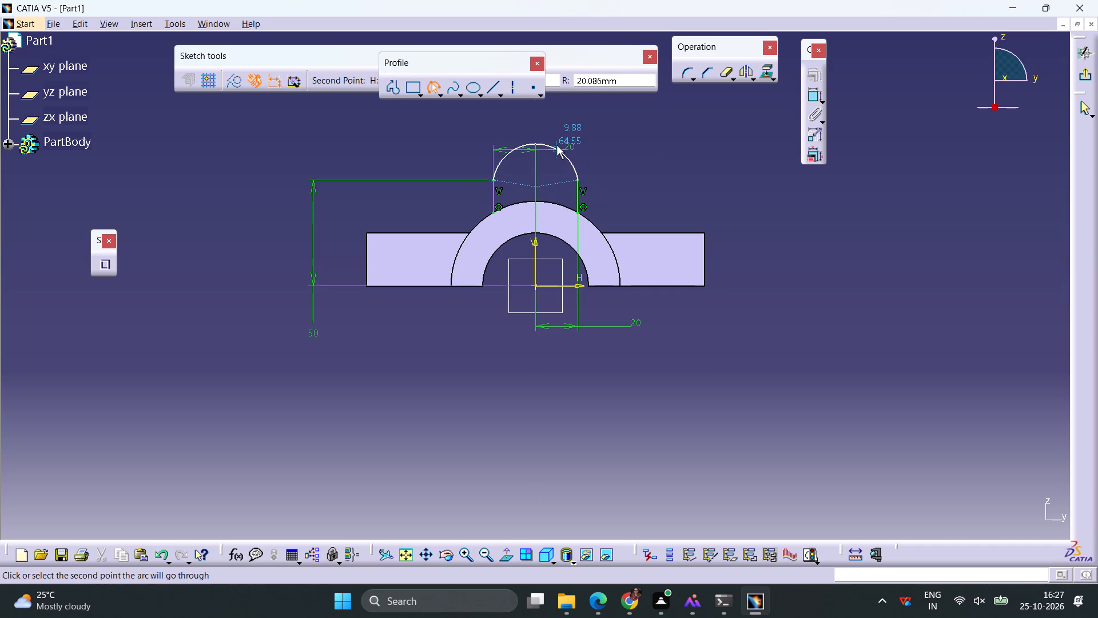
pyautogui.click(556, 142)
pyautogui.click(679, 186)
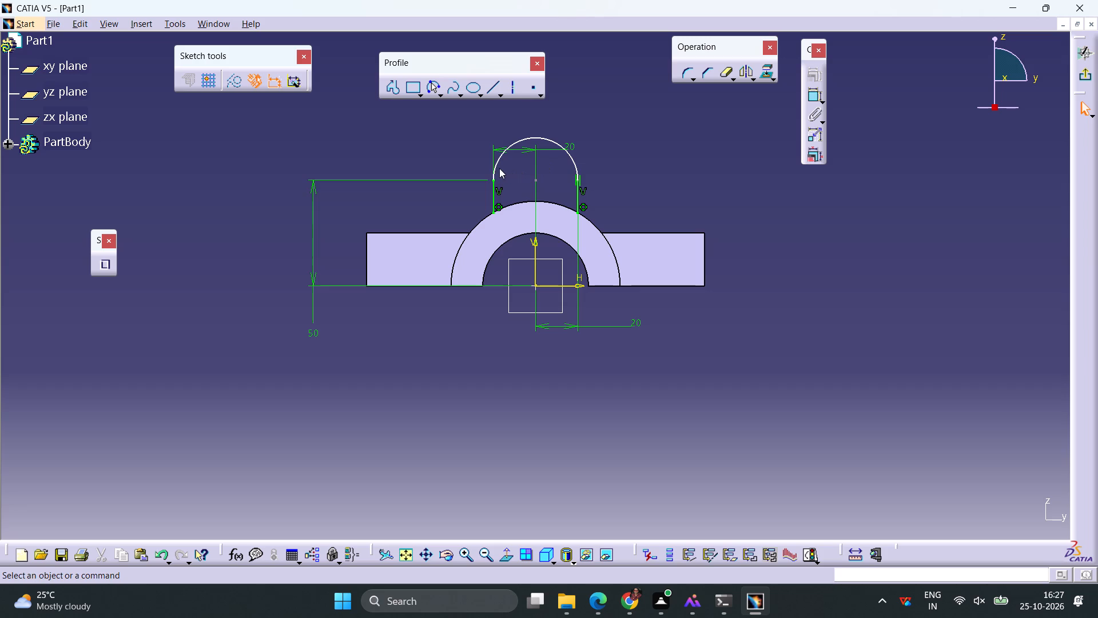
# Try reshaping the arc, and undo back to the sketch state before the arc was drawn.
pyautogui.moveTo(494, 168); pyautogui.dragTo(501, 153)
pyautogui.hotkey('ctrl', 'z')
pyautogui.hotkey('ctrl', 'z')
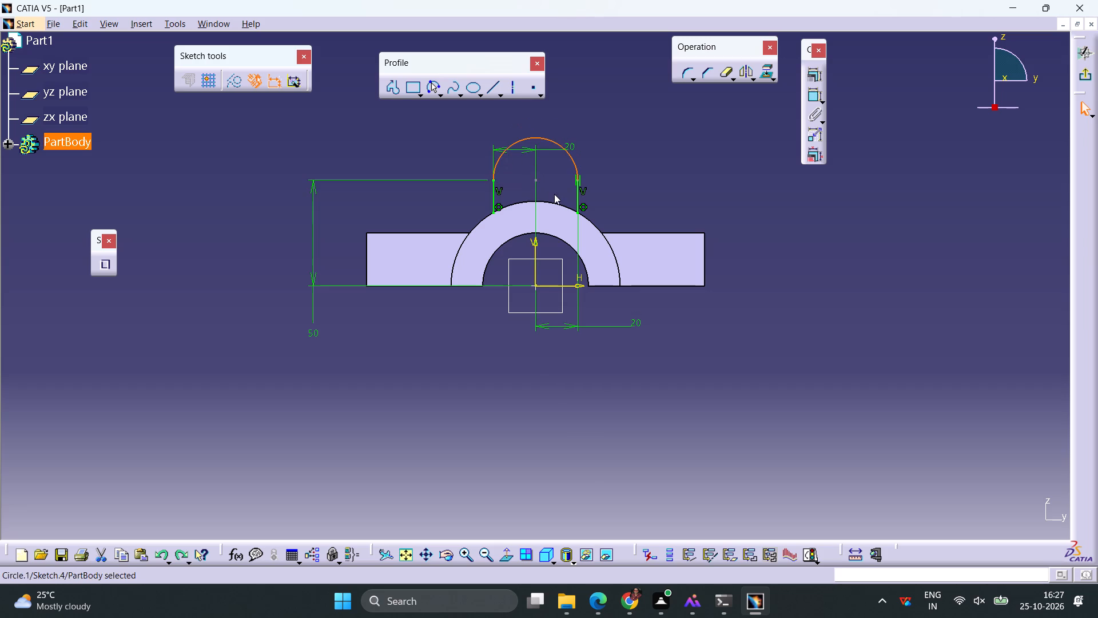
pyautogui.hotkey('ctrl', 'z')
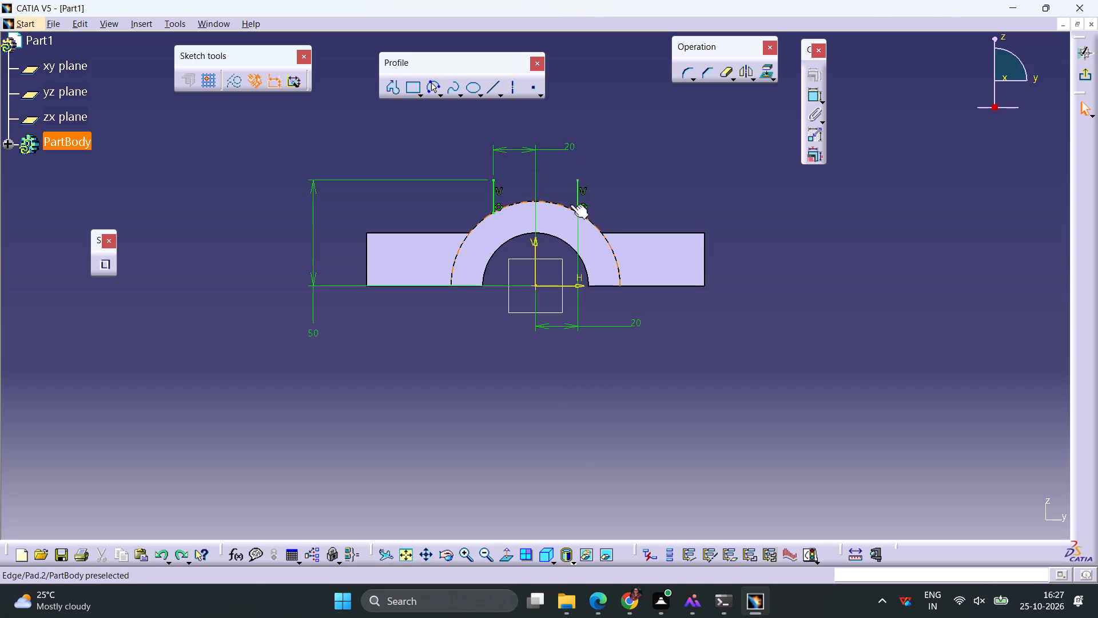
# Dimension the second vertical line's upper endpoint from the horizontal axis.
pyautogui.click(576, 179)
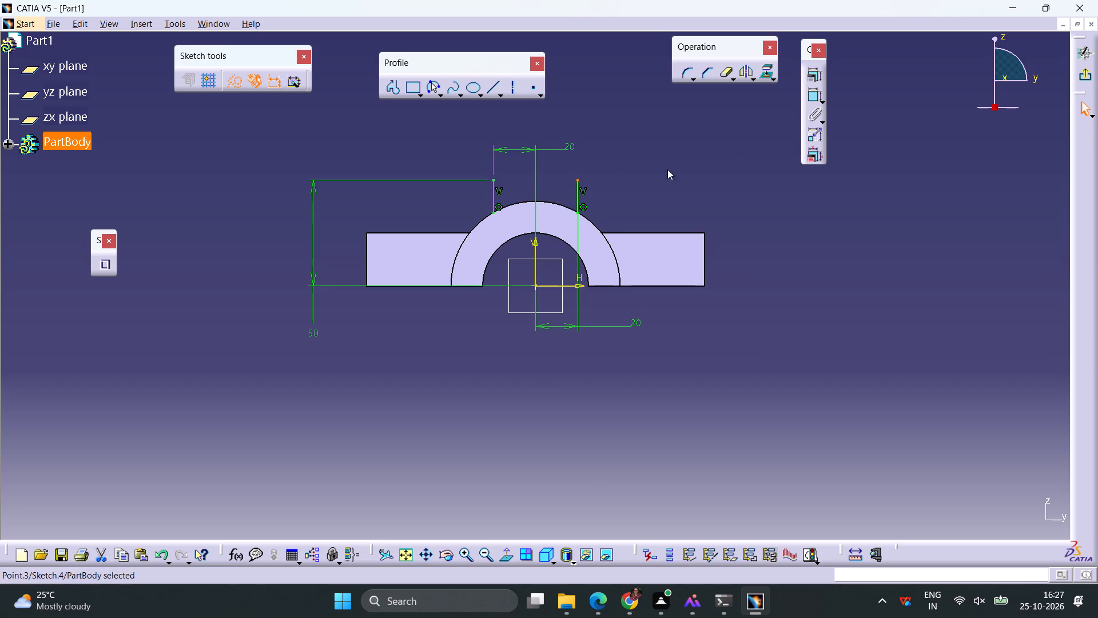
pyautogui.click(812, 94)
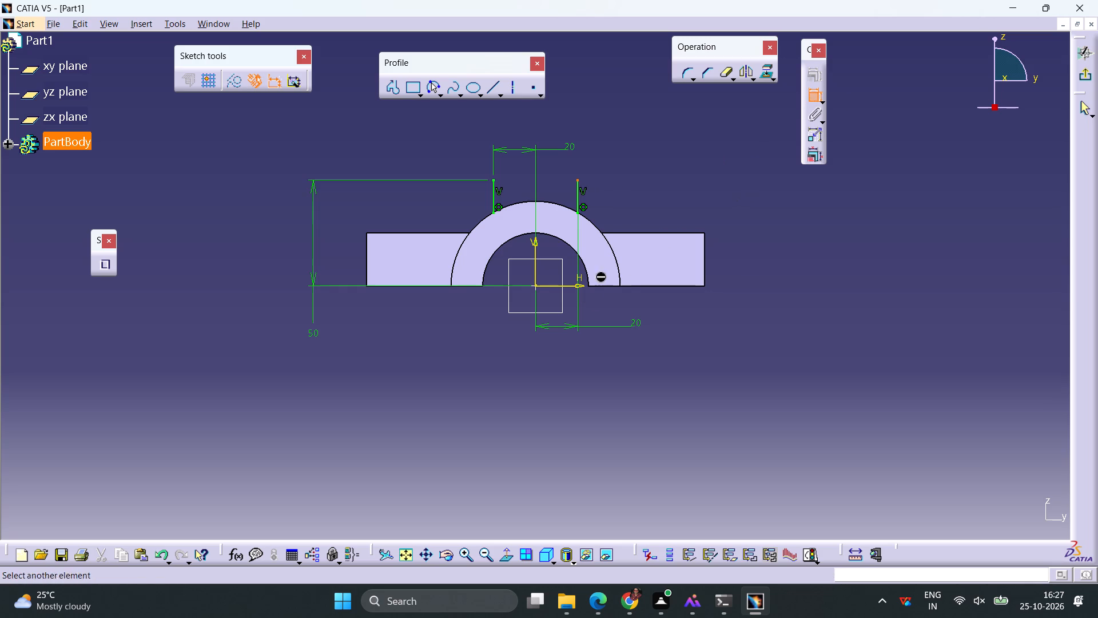
pyautogui.click(571, 284)
pyautogui.click(778, 299)
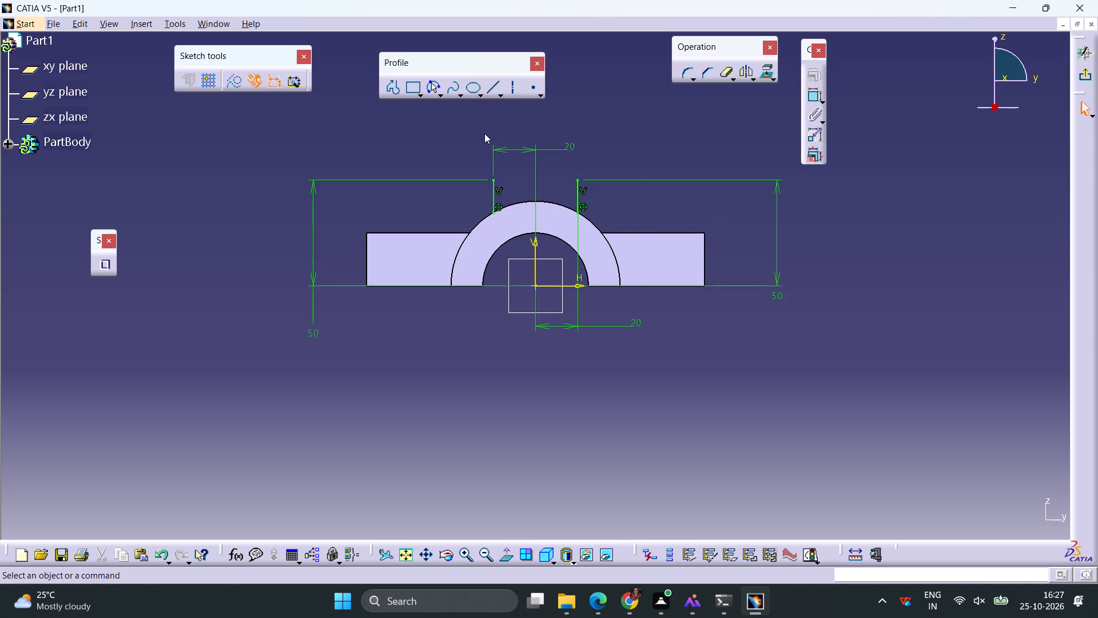
# Draw a three-point arc of about 20 mm radius joining the upper endpoints of the two vertical lines.
pyautogui.click(429, 88)
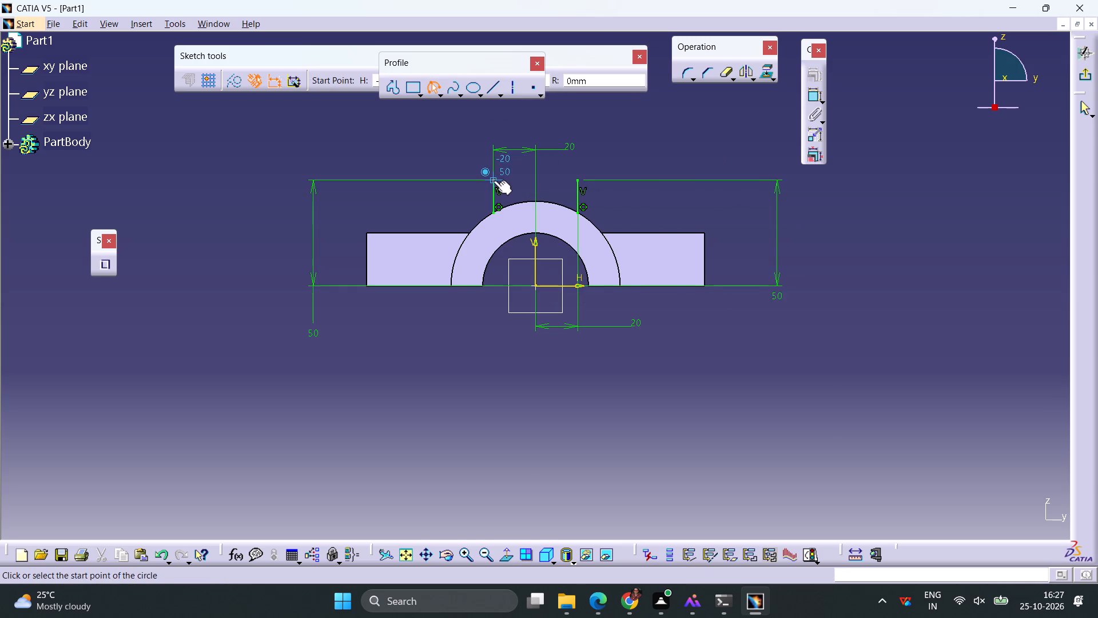
pyautogui.click(493, 180)
pyautogui.click(577, 180)
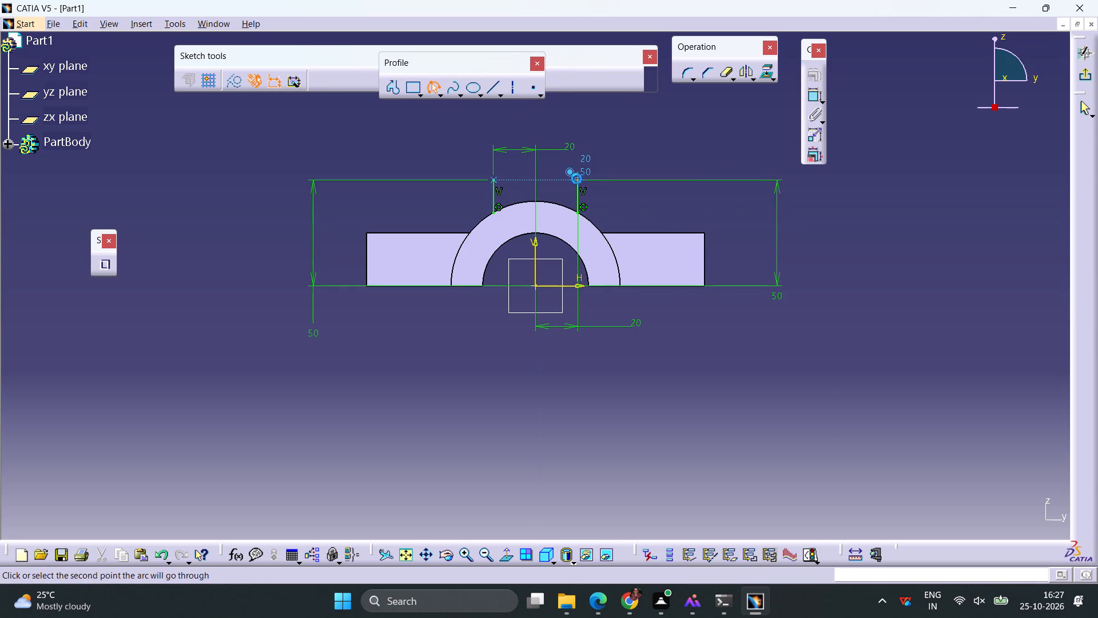
pyautogui.click(558, 140)
pyautogui.click(693, 172)
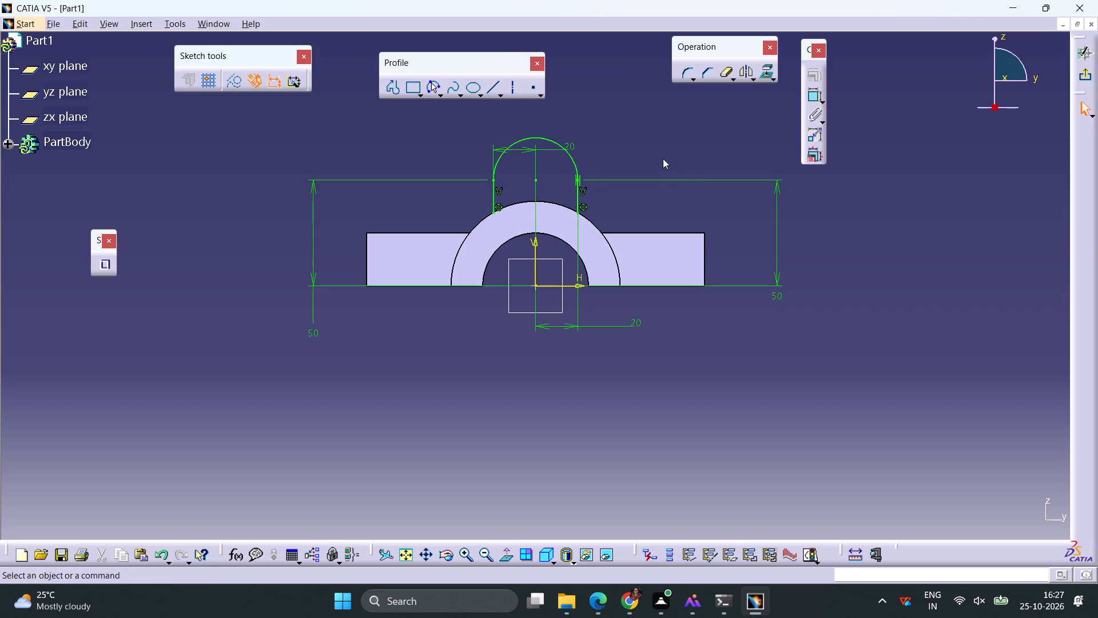
# Project the half-cylinder's outer arc edge into the boss sketch.
pyautogui.click(554, 203)
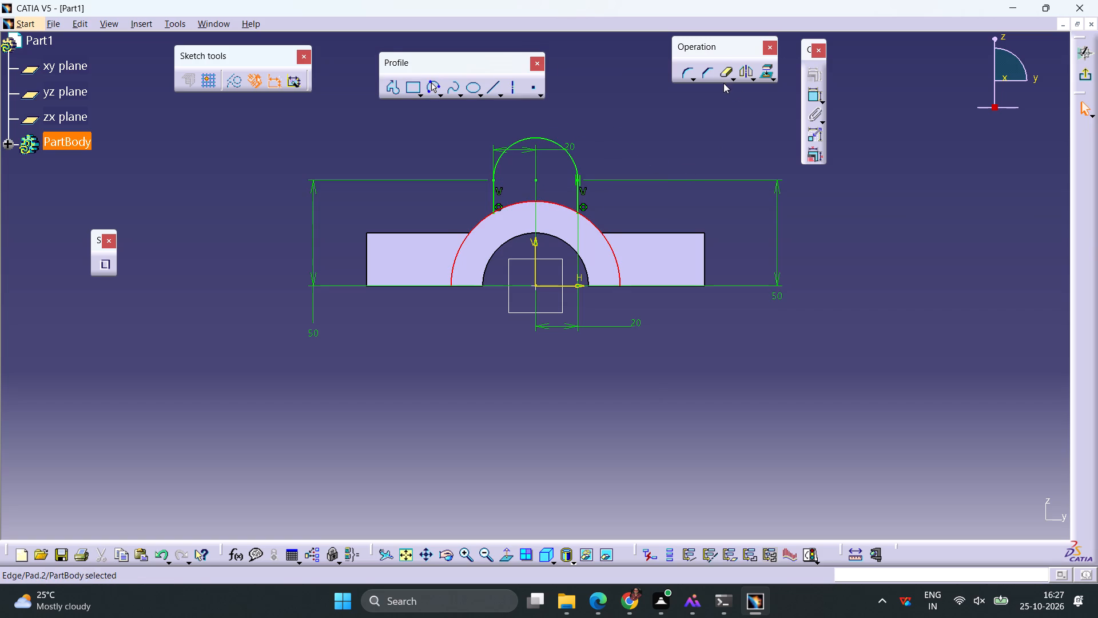
pyautogui.click(722, 75)
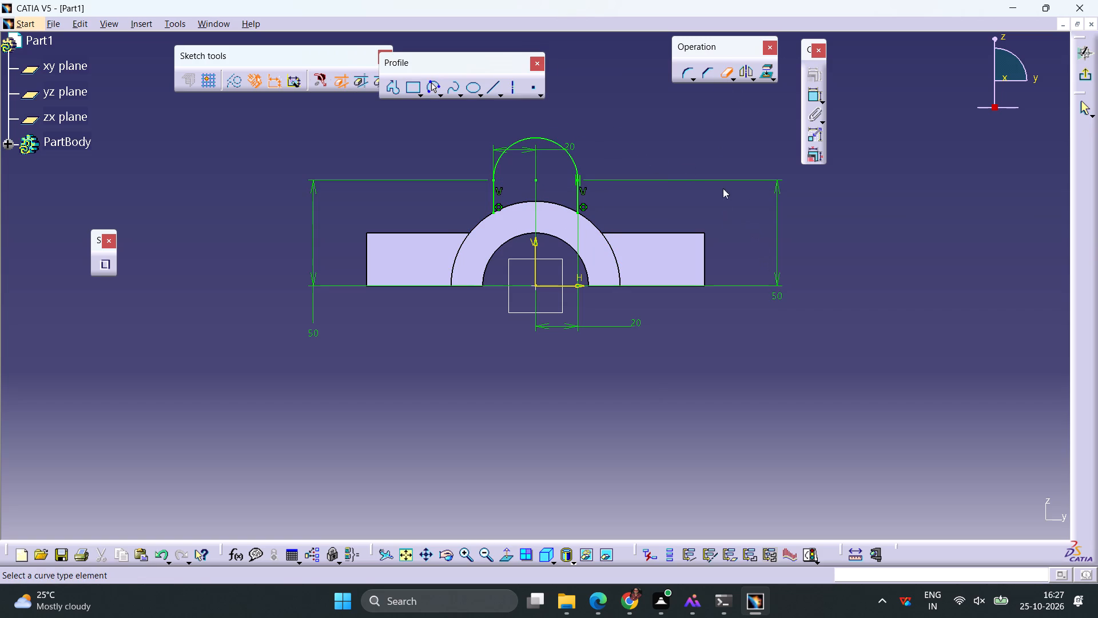
pyautogui.click(748, 131)
pyautogui.press('Escape')
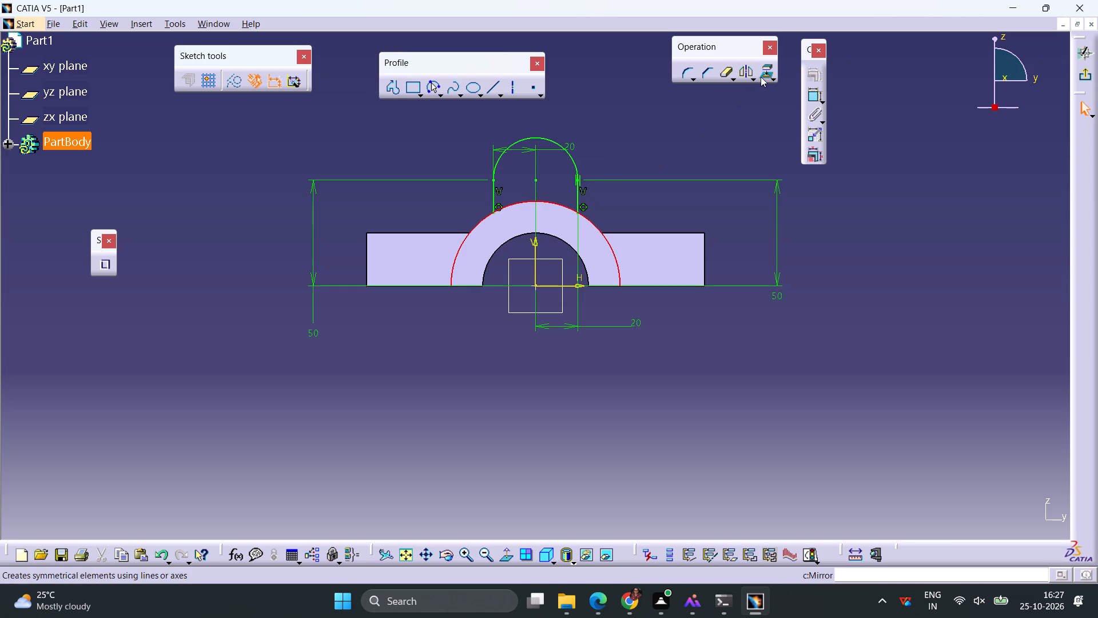
pyautogui.click(761, 75)
pyautogui.click(960, 515)
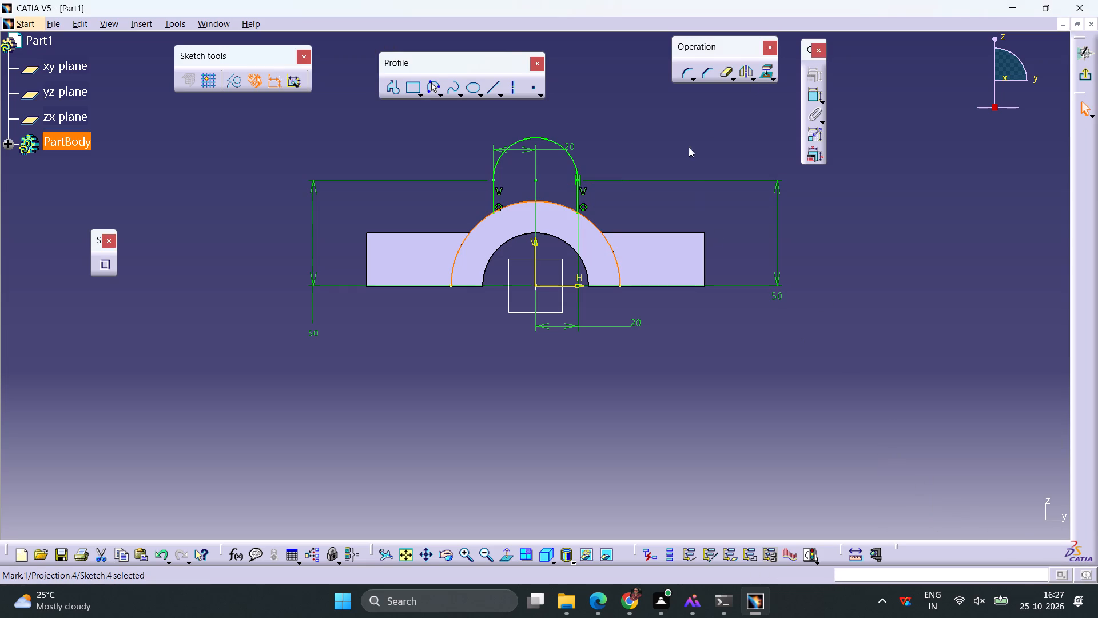
# Quick-trim the projected arc's two ends outside the vertical lines to close the boss profile, and exit the sketch.
pyautogui.click(724, 78)
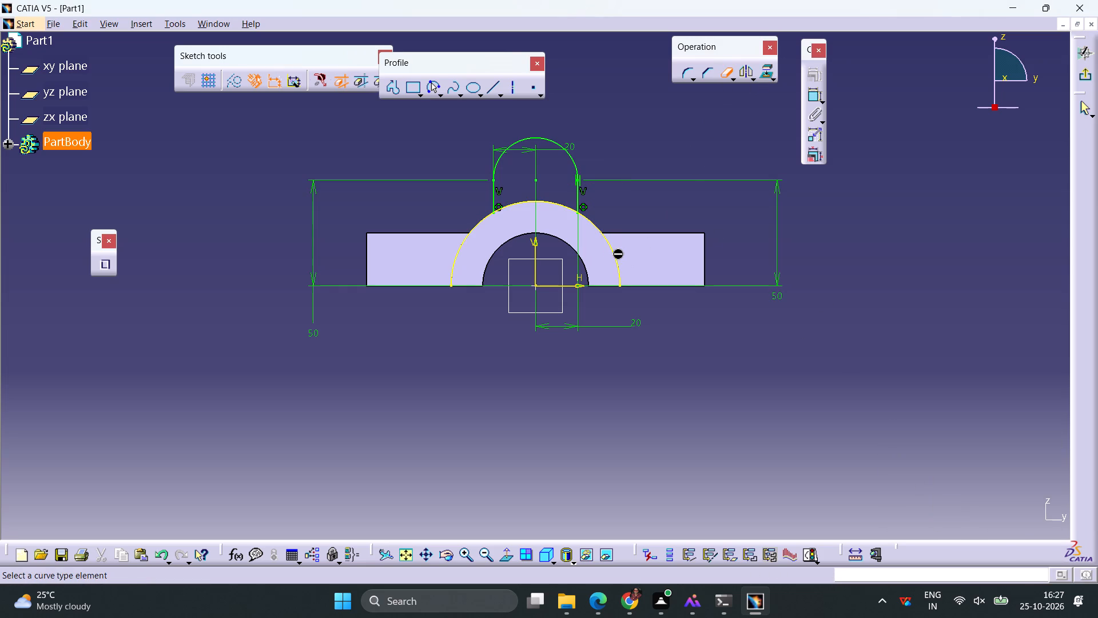
pyautogui.click(612, 257)
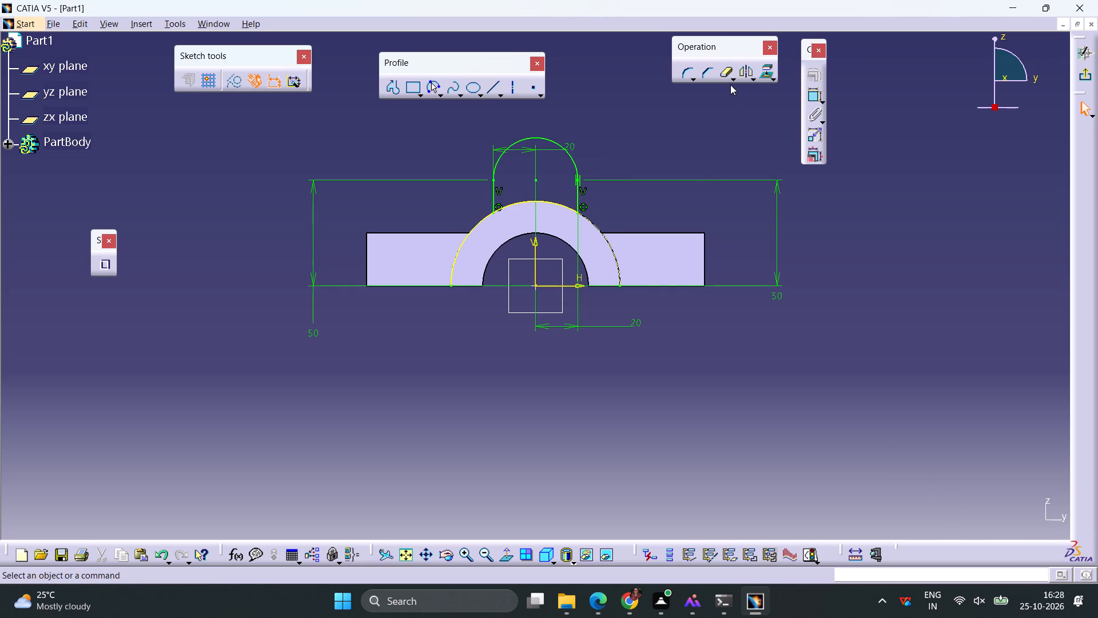
pyautogui.click(723, 73)
pyautogui.click(459, 247)
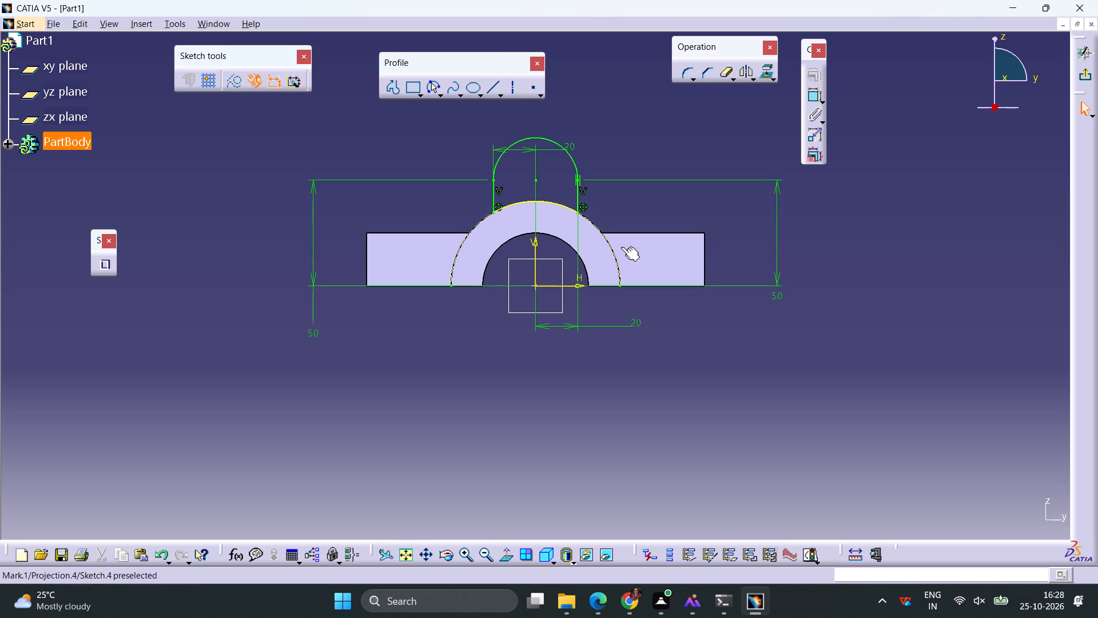
pyautogui.click(1081, 75)
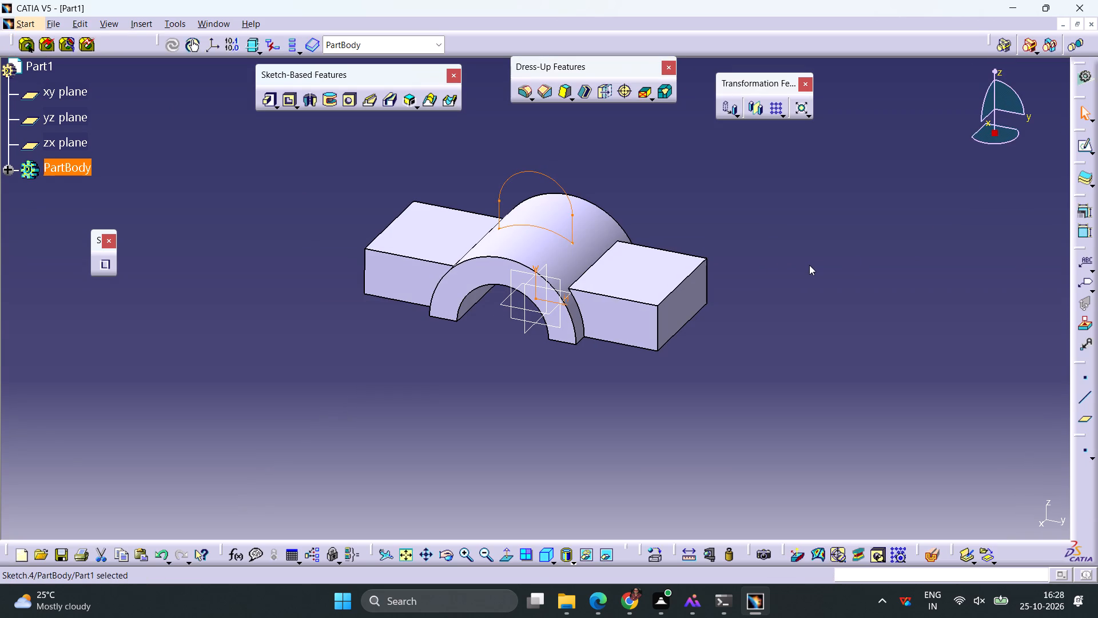
# Pad the round-topped boss profile with a length of 15 mm and mirrored extent.
pyautogui.click(261, 102)
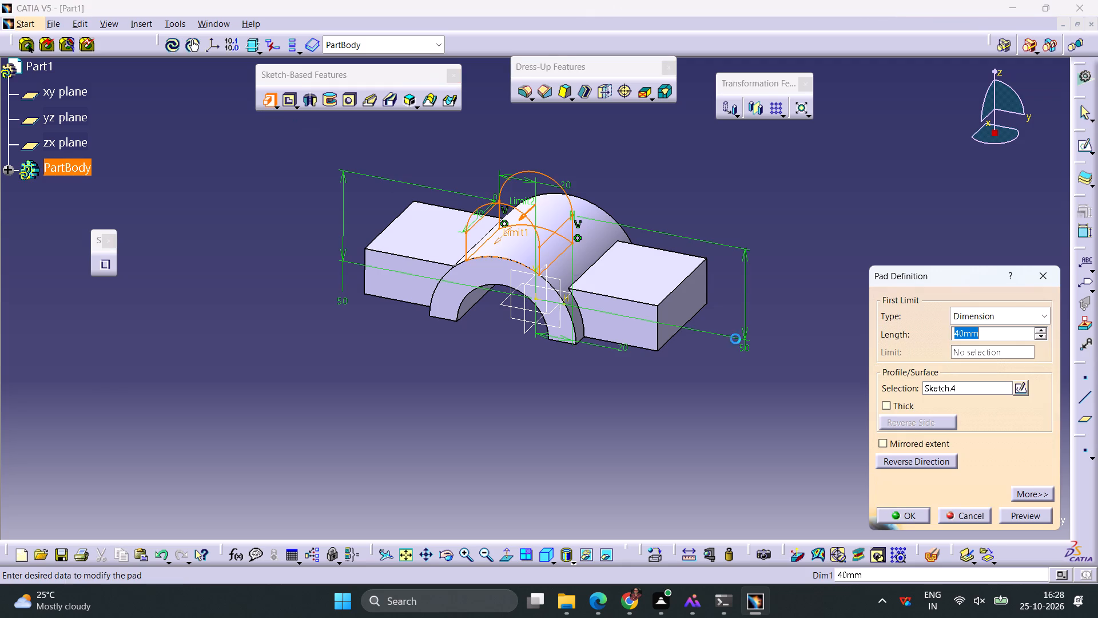
pyautogui.write('15')
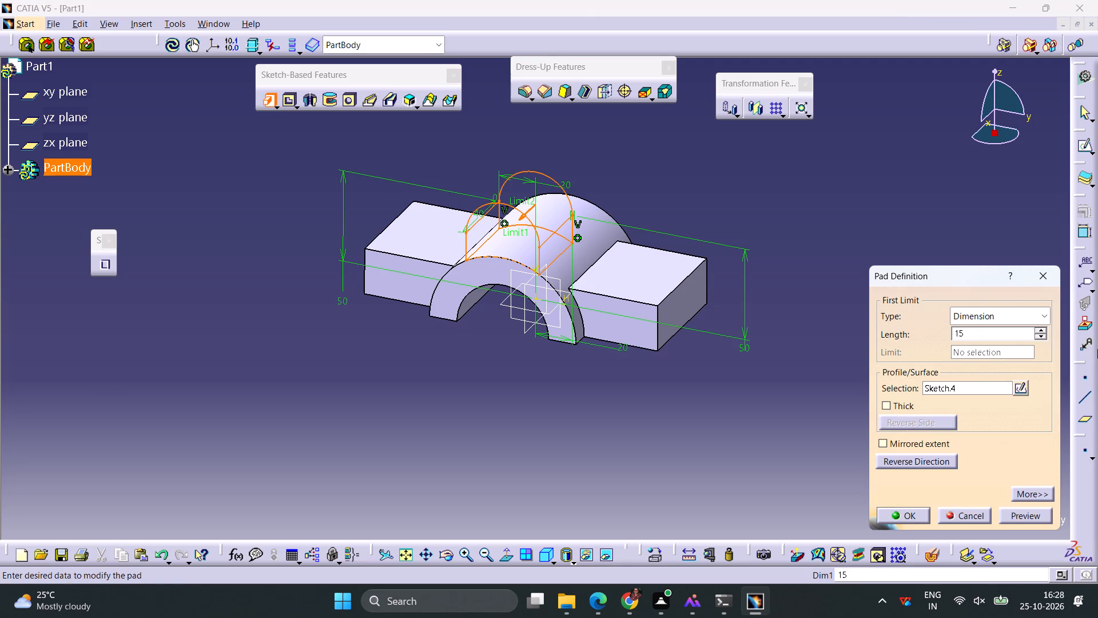
pyautogui.click(908, 445)
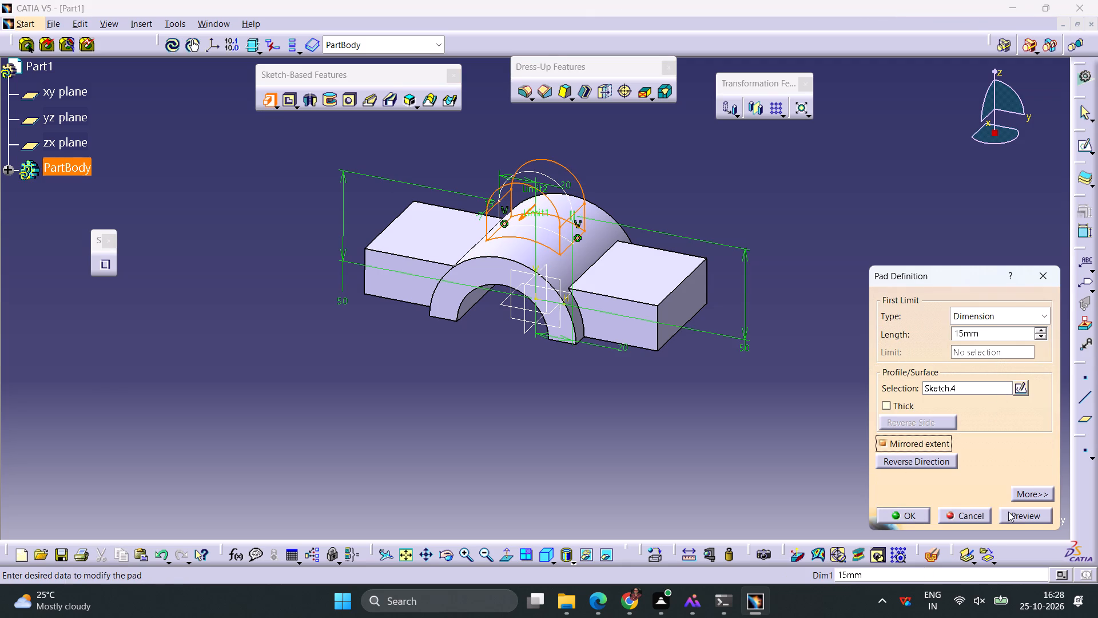
pyautogui.click(1012, 512)
pyautogui.click(914, 518)
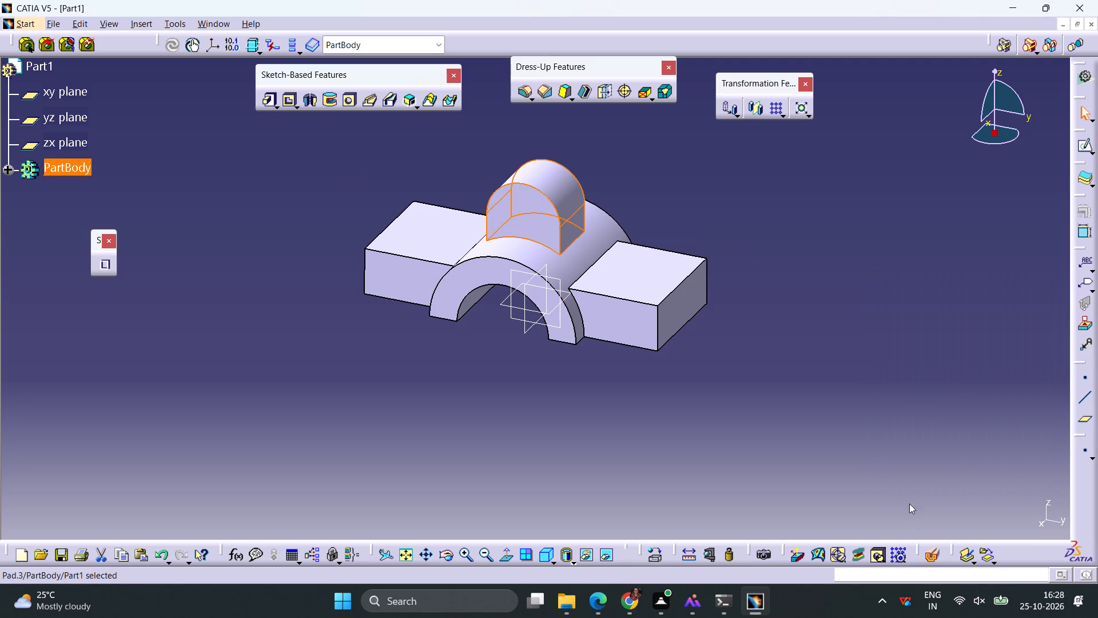
pyautogui.click(890, 373)
# Start a sketch on the boss's front face and draw a circle of about 13.5 mm diameter beside the part.
pyautogui.click(533, 224)
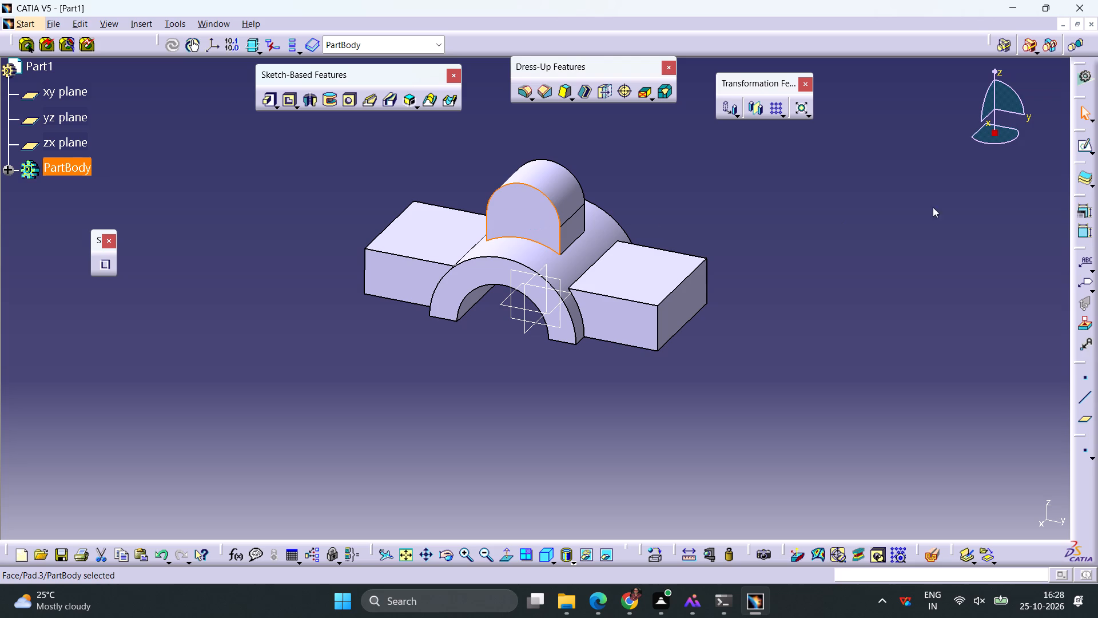
pyautogui.click(1083, 145)
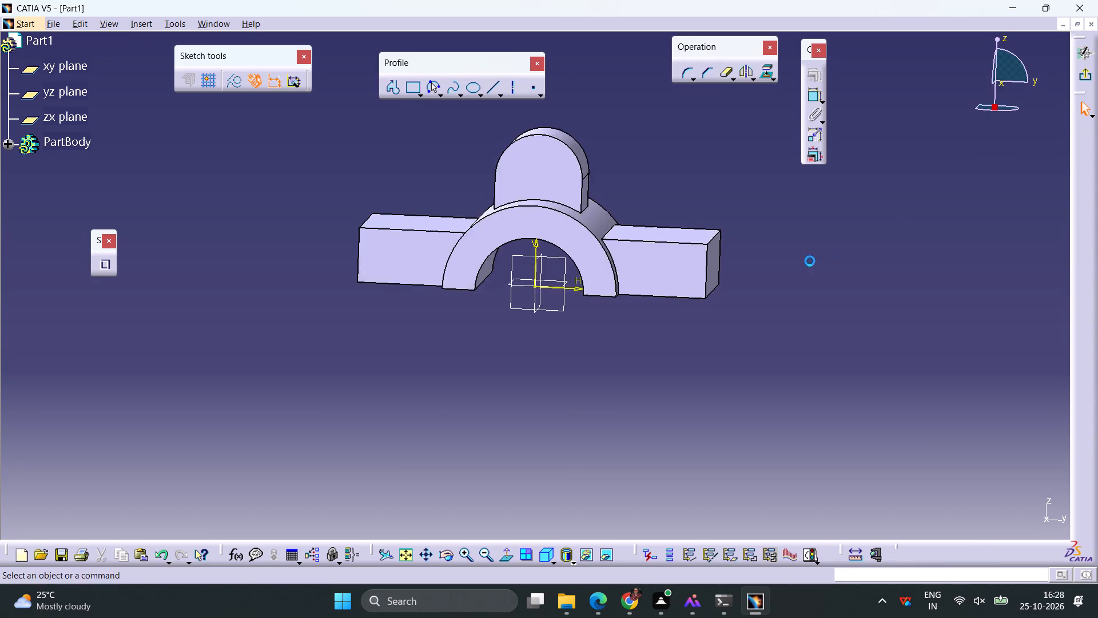
pyautogui.click(438, 93)
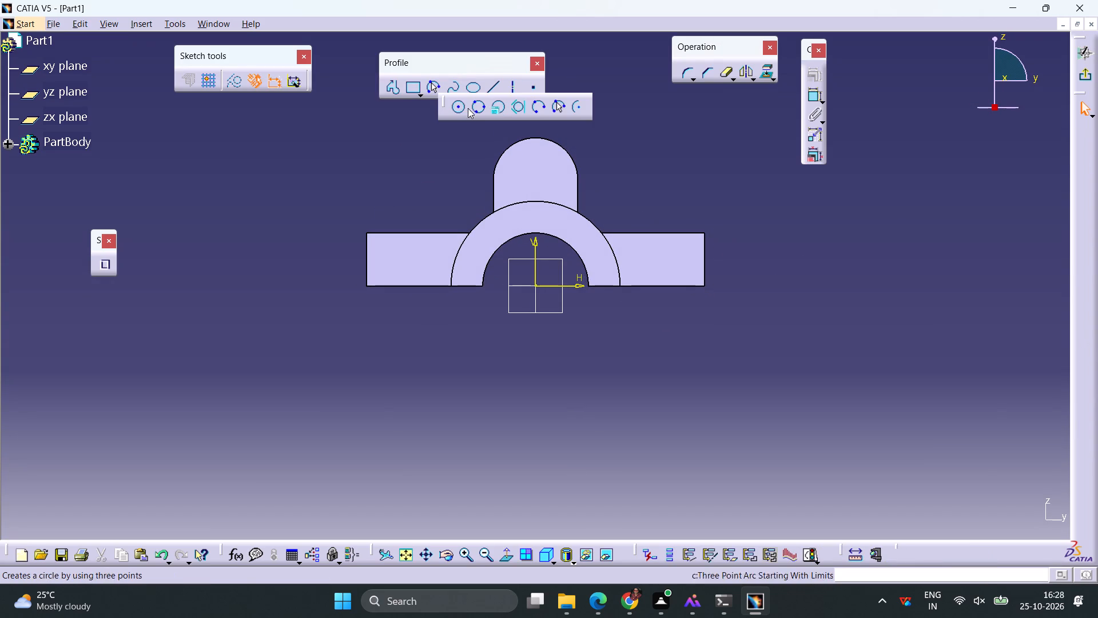
pyautogui.click(459, 107)
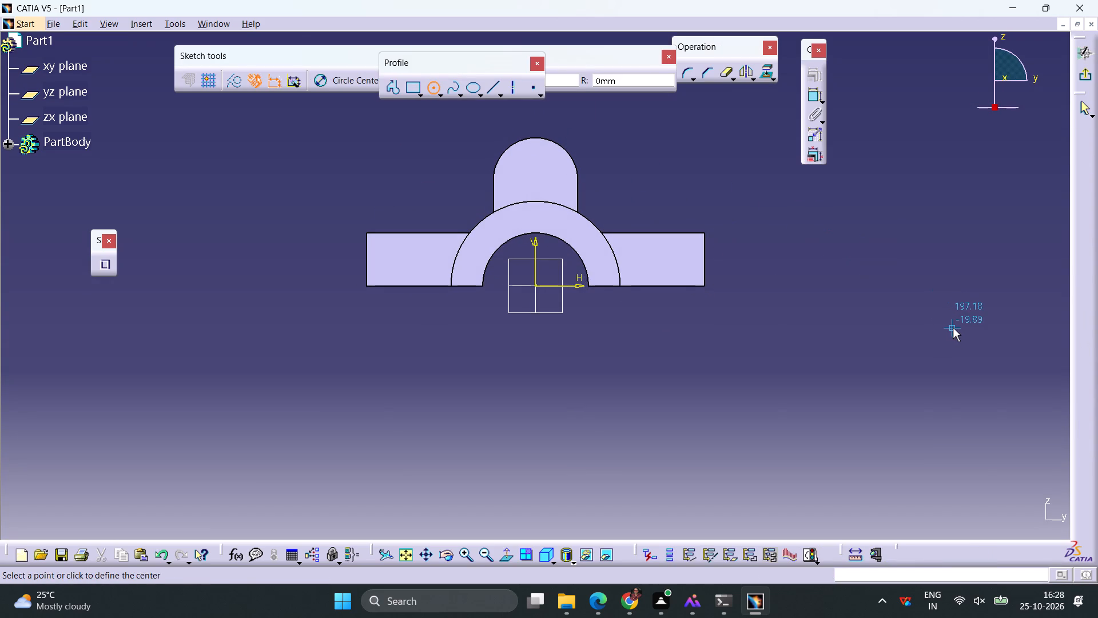
pyautogui.click(880, 340)
pyautogui.click(893, 329)
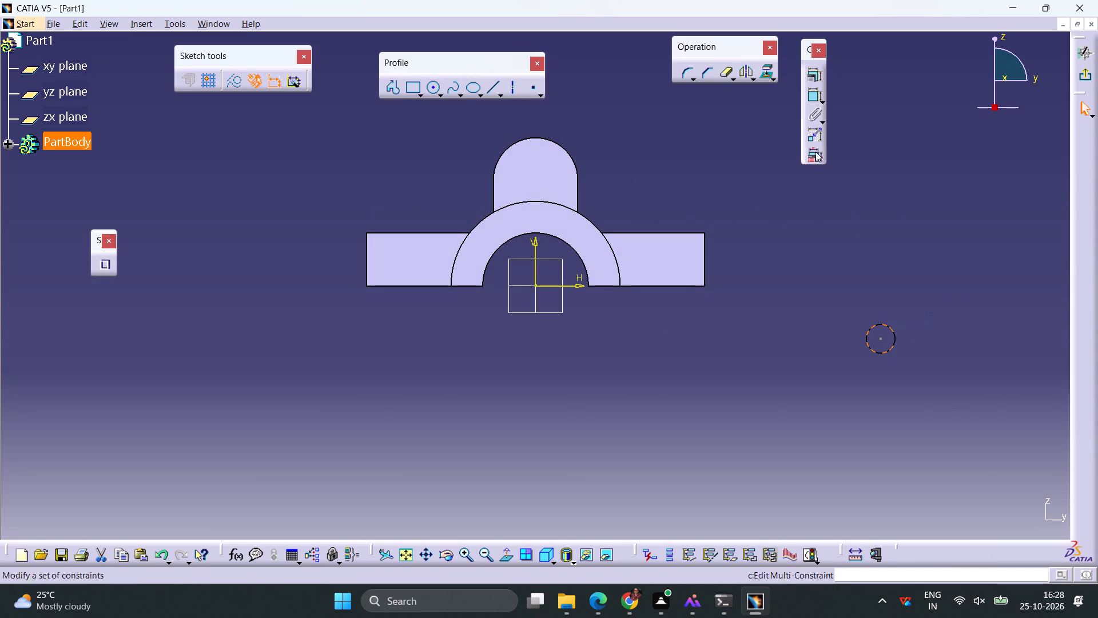
# Dimension the circle's diameter and set it to 10 mm.
pyautogui.click(809, 98)
pyautogui.click(910, 270)
pyautogui.doubleClick(917, 267)
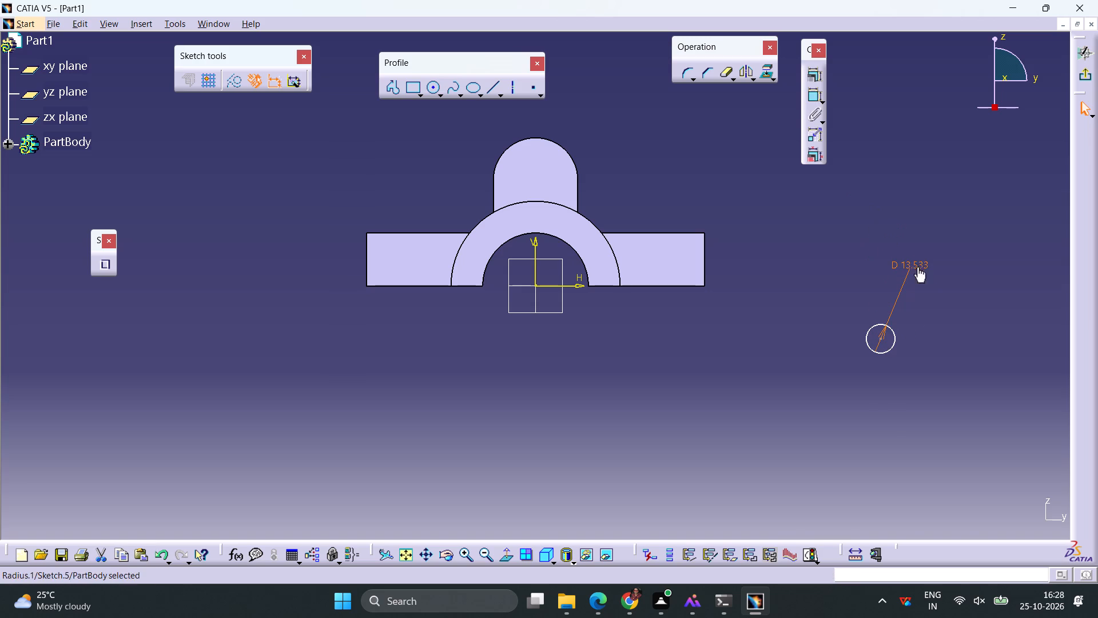
pyautogui.write('10')
pyautogui.press('Return')
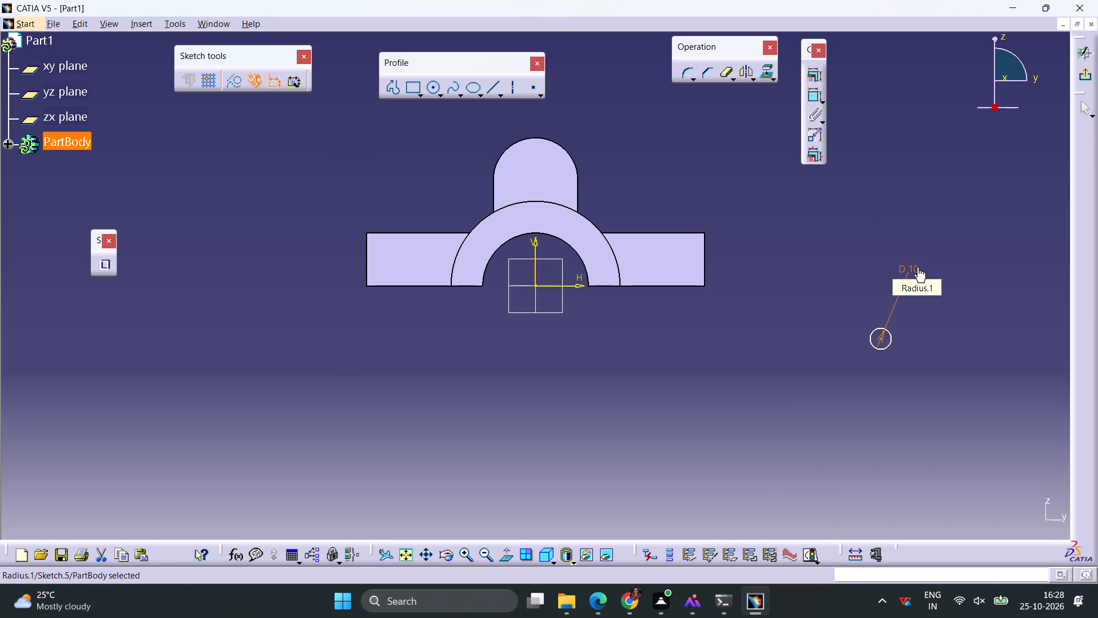
pyautogui.click(934, 394)
# Constrain the circle concentric with the boss's rounded top edge, and exit the sketch.
pyautogui.click(887, 347)
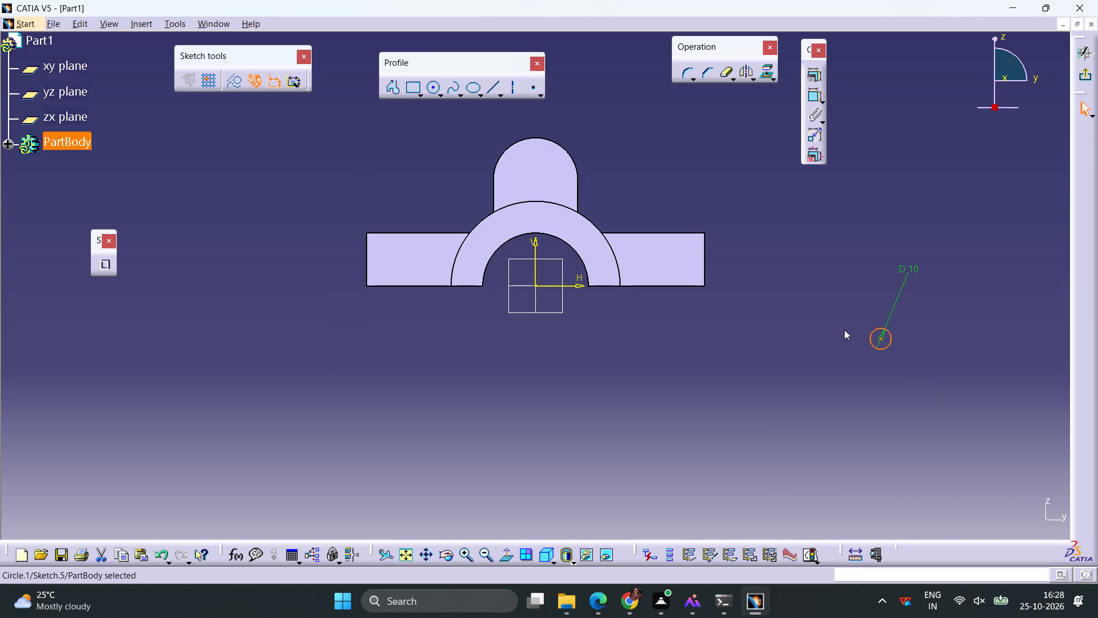
pyautogui.keyDown('ctrl'); pyautogui.click(561, 148); pyautogui.keyUp('ctrl')
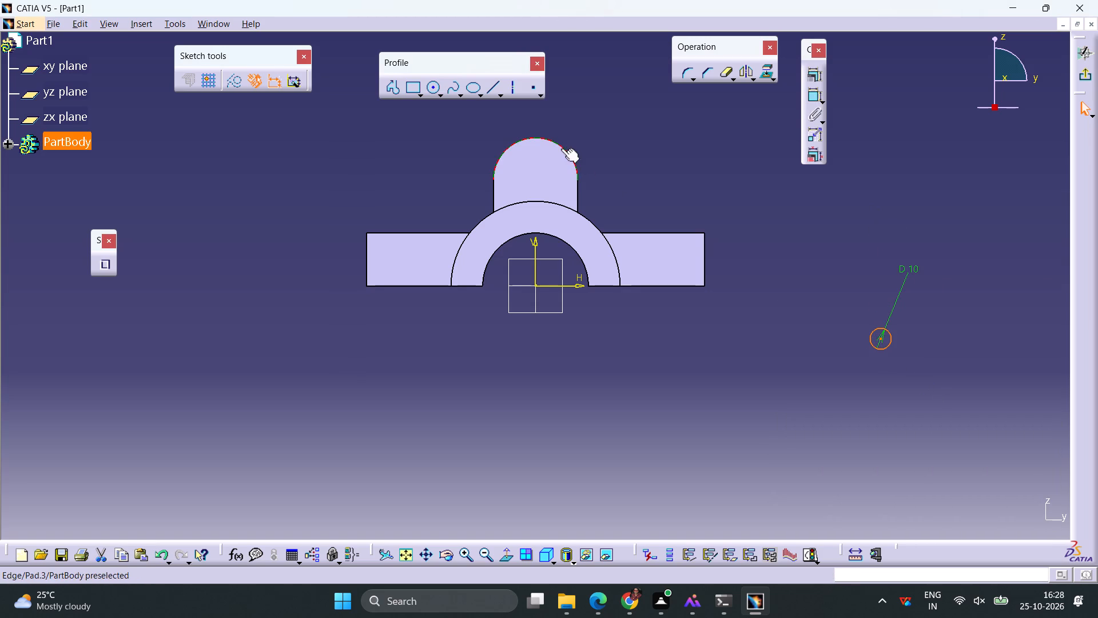
pyautogui.click(812, 74)
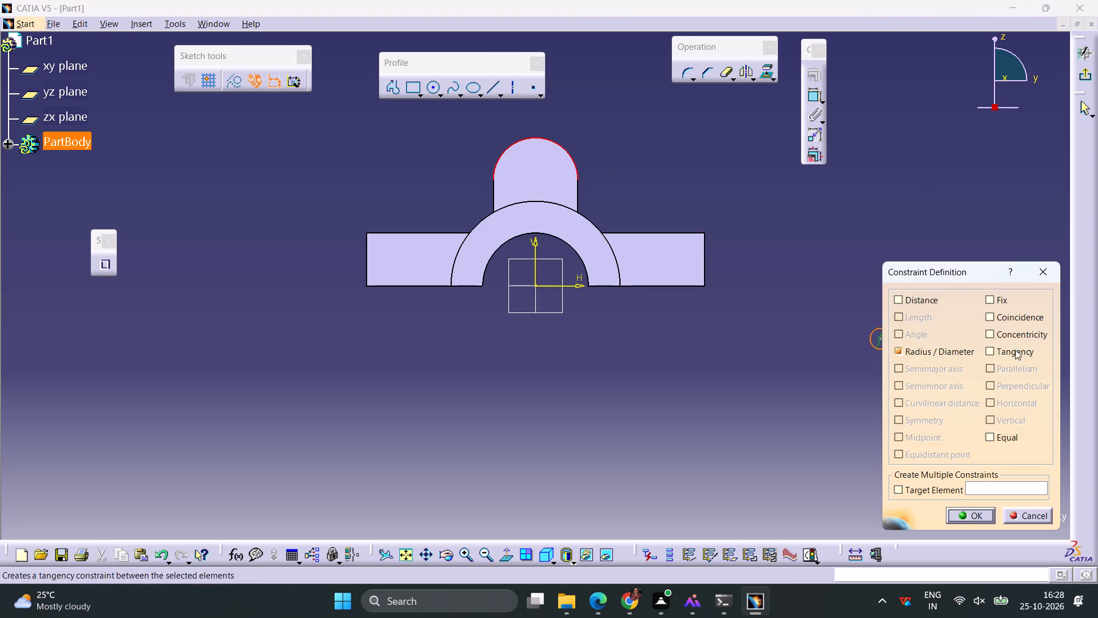
pyautogui.click(1004, 335)
pyautogui.click(960, 515)
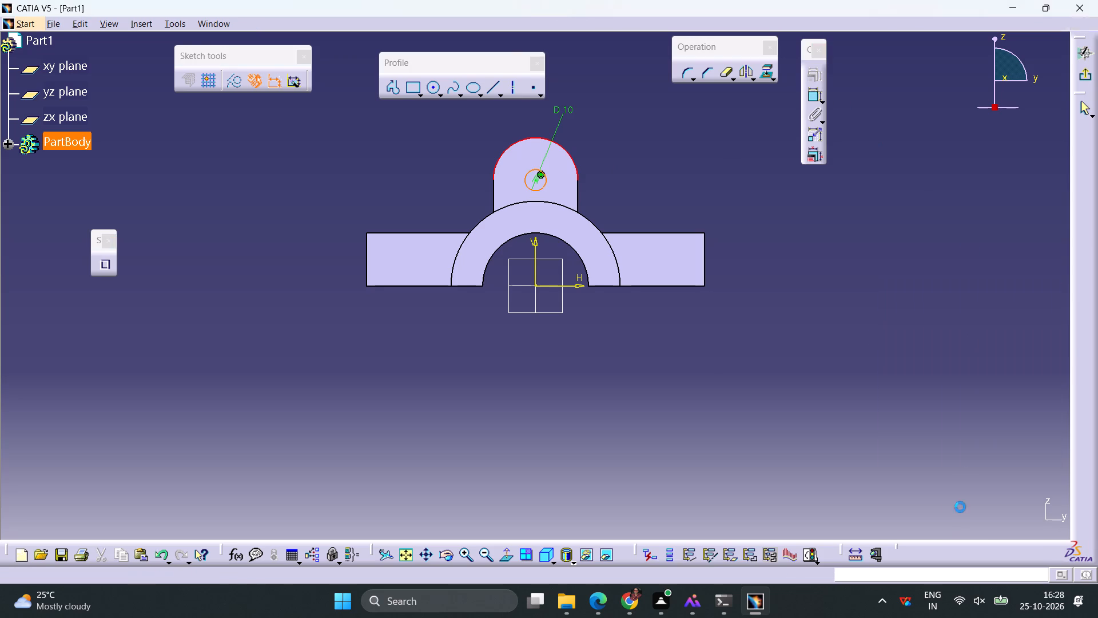
pyautogui.click(1088, 74)
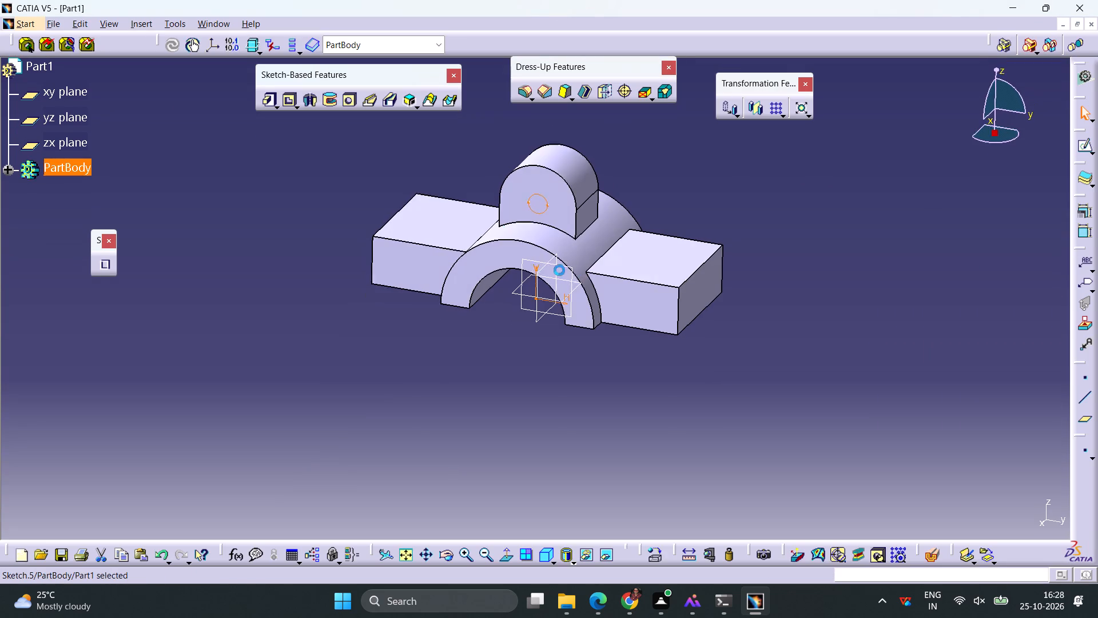
# Cut the 10 mm circle through the boss as a pocket with the limit type Up to last.
pyautogui.click(288, 101)
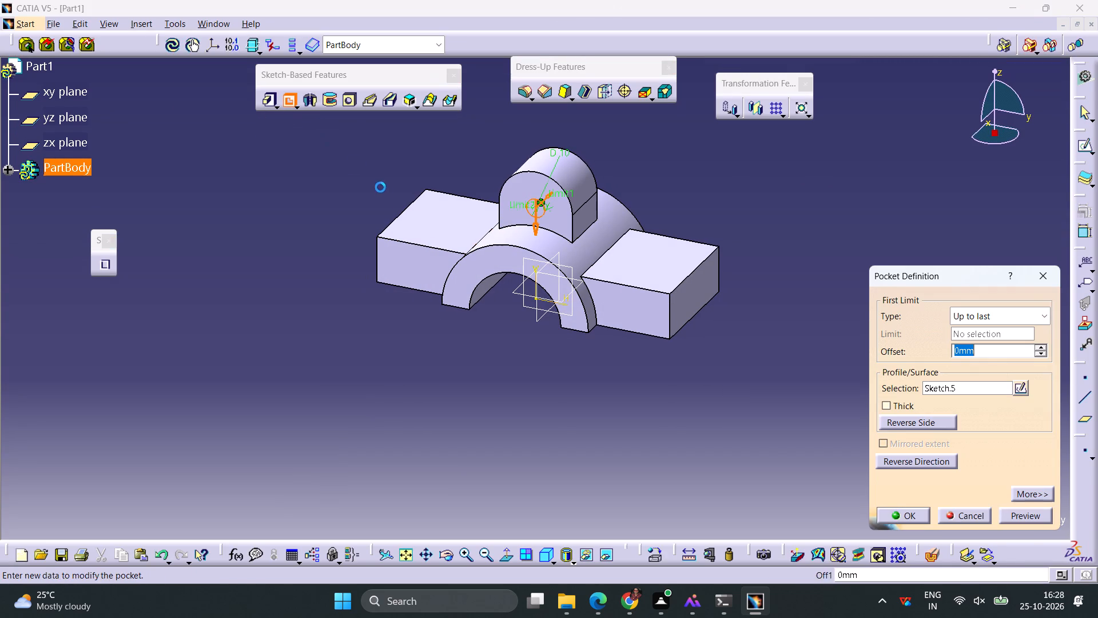
pyautogui.click(1021, 518)
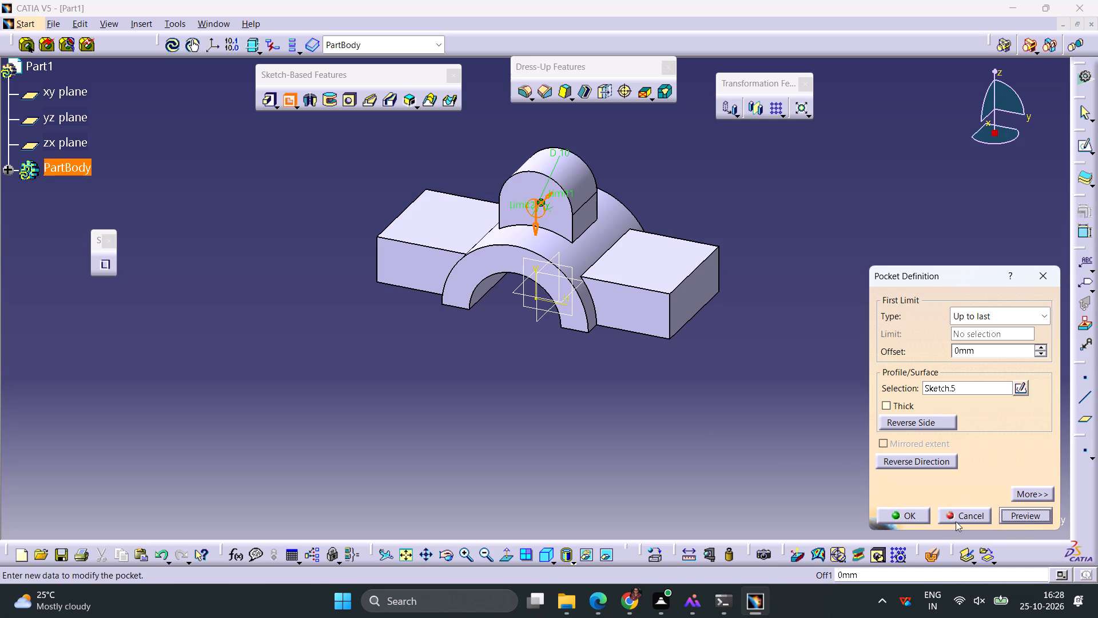
pyautogui.click(906, 514)
pyautogui.click(854, 431)
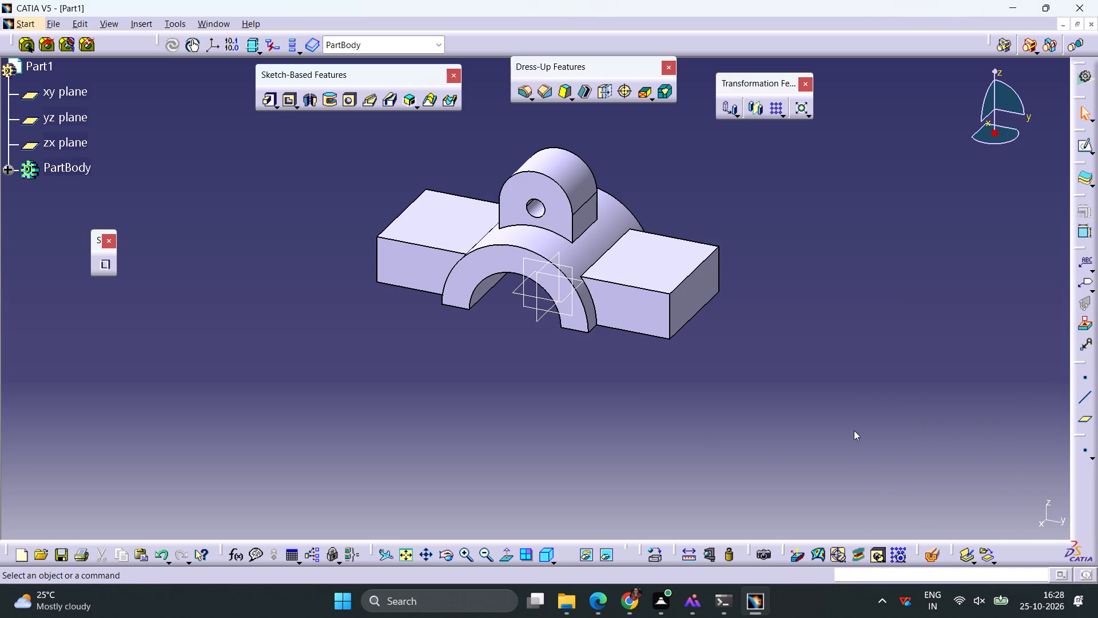
# Fillet the two vertical outer corner edges of the flange block on the positive Y side with a 20 mm radius.
pyautogui.click(524, 94)
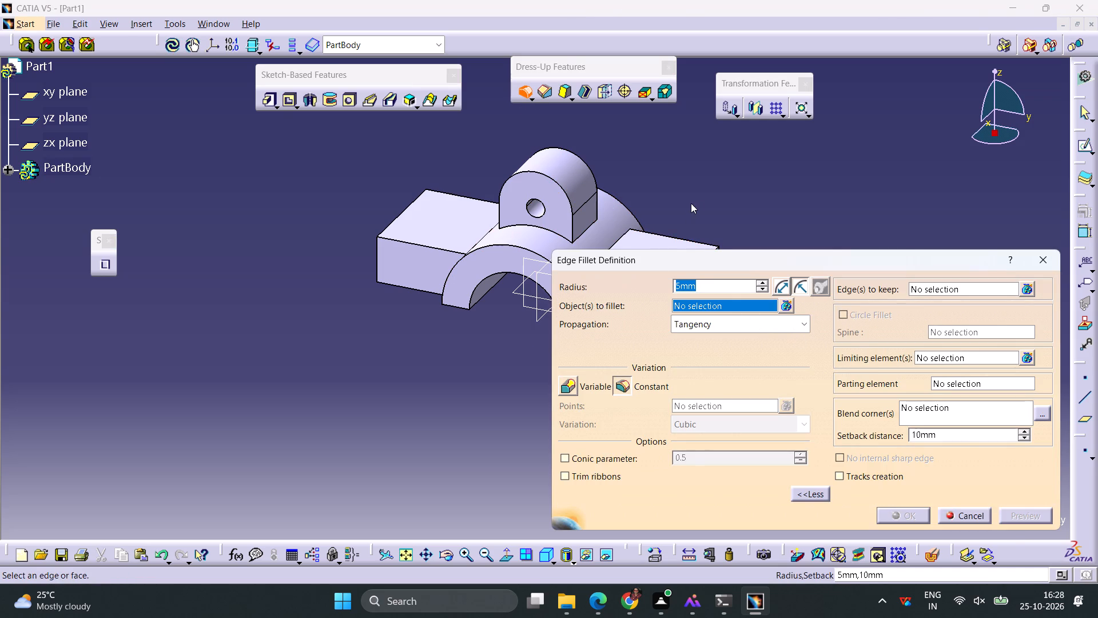
pyautogui.moveTo(695, 203); pyautogui.dragTo(565, 112, button='middle')
pyautogui.click(540, 223)
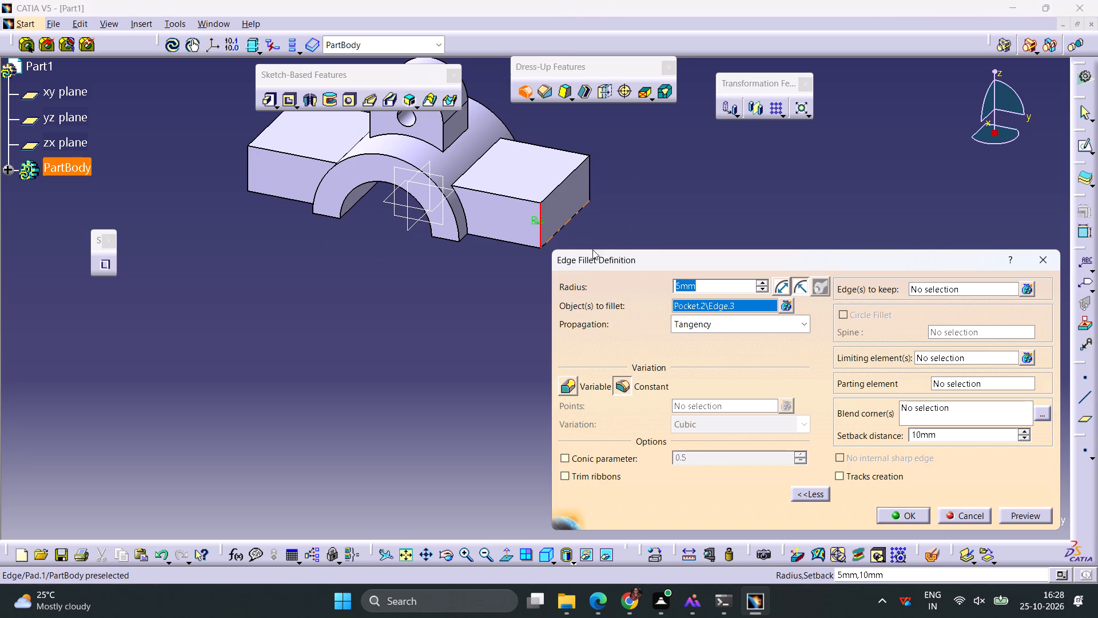
pyautogui.write('20')
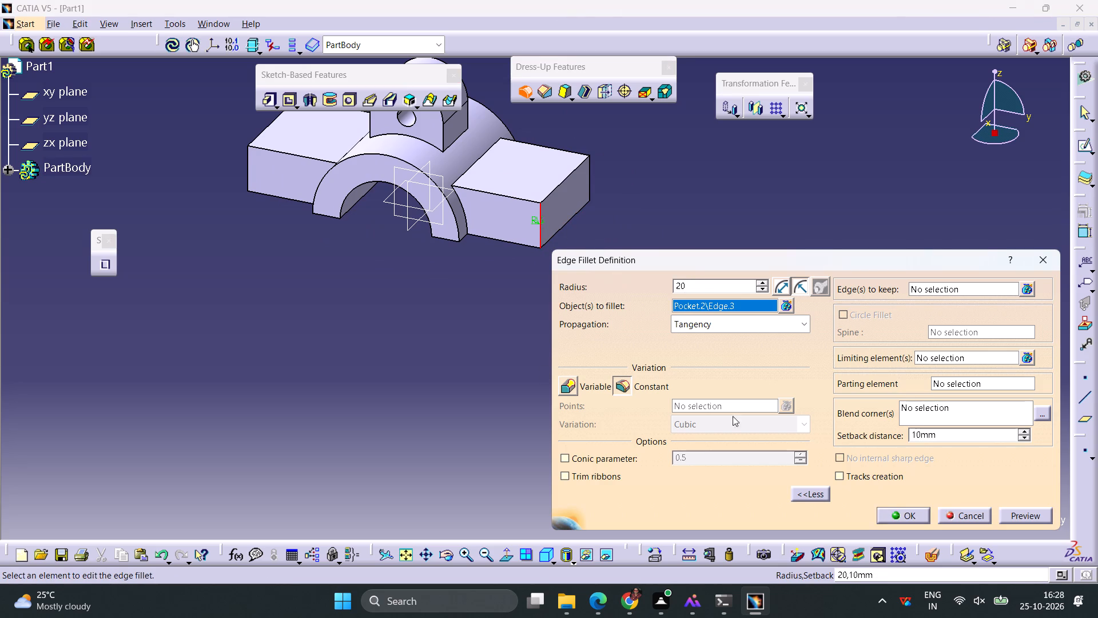
pyautogui.click(1027, 516)
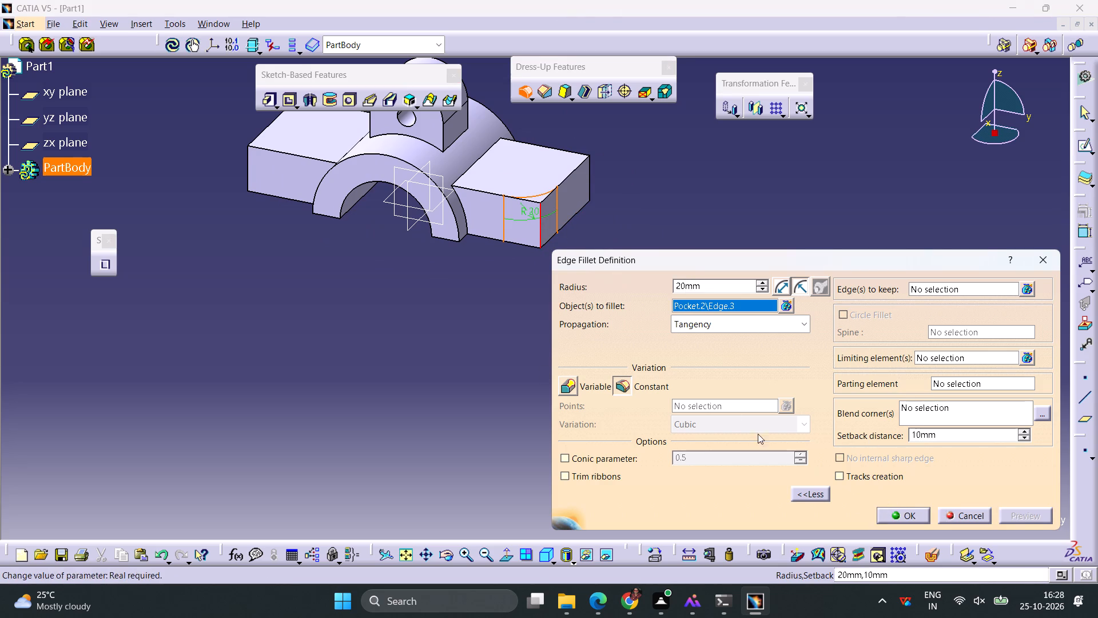
pyautogui.click(590, 182)
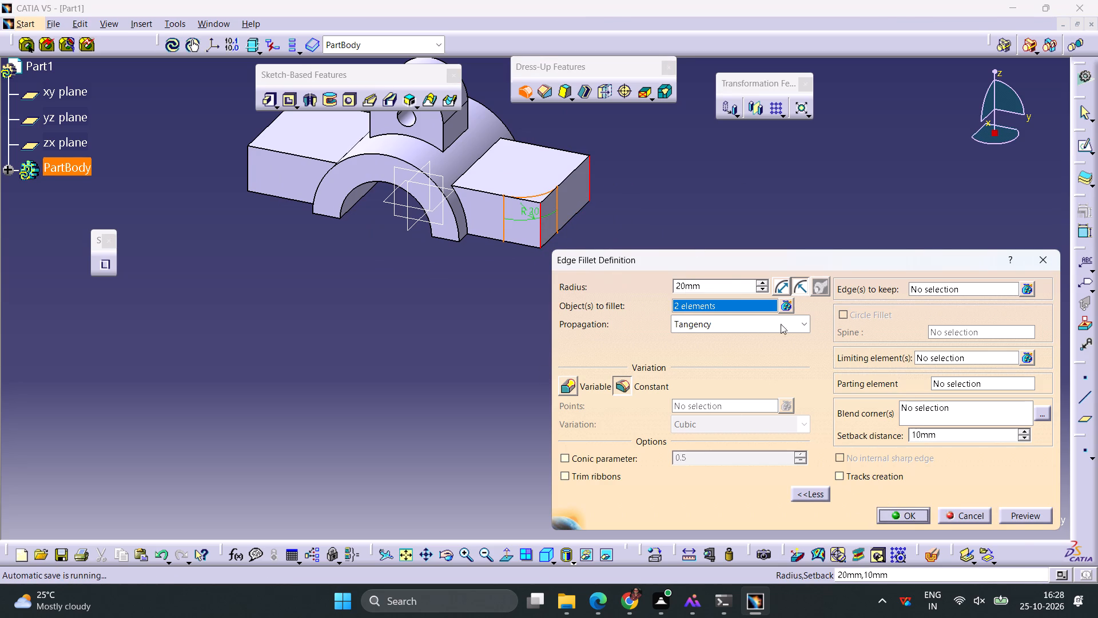
pyautogui.click(1027, 516)
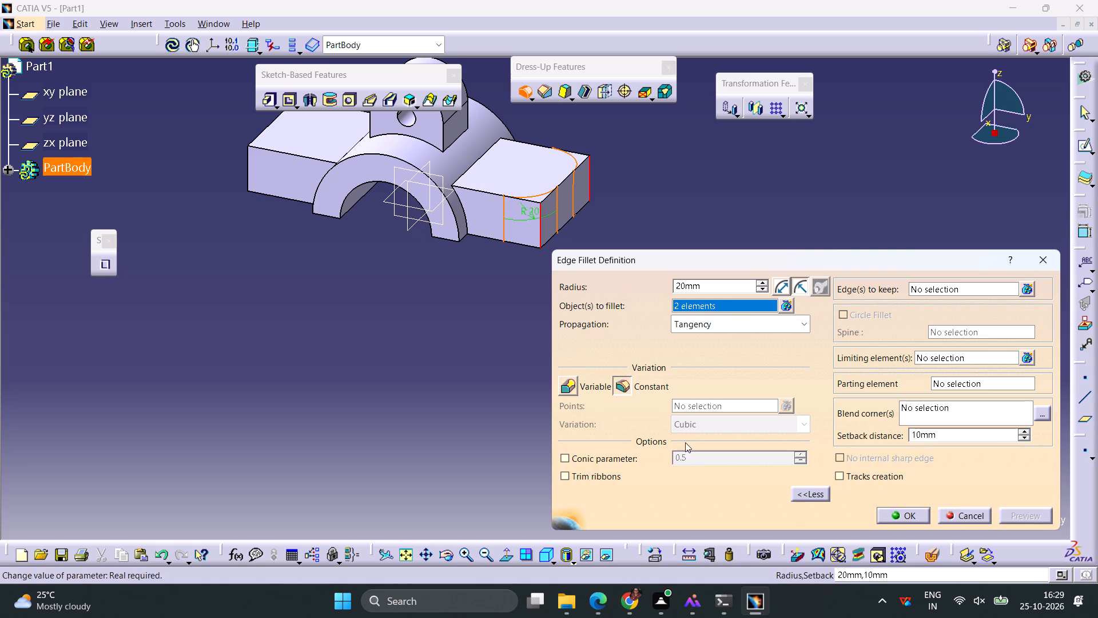
pyautogui.click(911, 518)
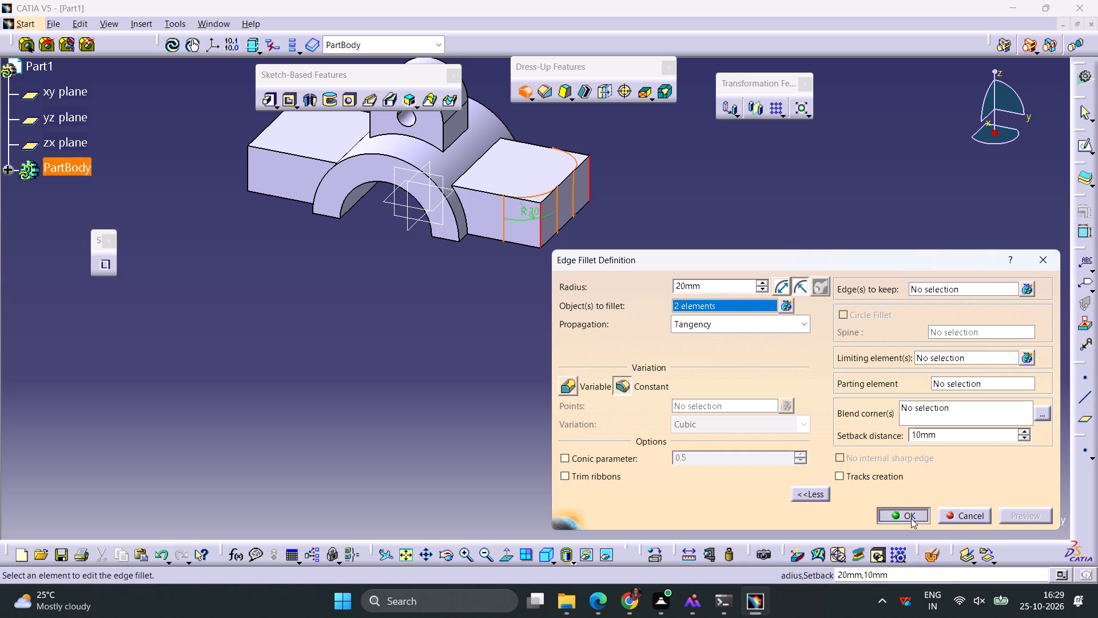
pyautogui.moveTo(564, 389); pyautogui.dragTo(778, 327, button='middle')
pyautogui.moveTo(564, 389); pyautogui.dragTo(778, 327, button='right')
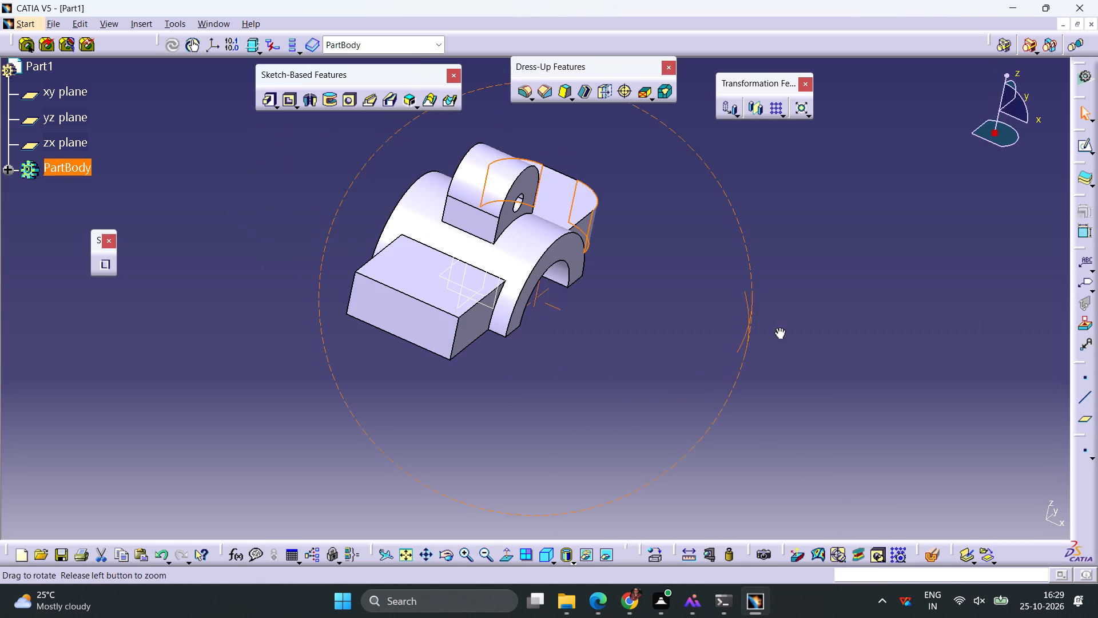
pyautogui.moveTo(778, 327); pyautogui.dragTo(778, 326, button='right')
pyautogui.moveTo(778, 327); pyautogui.dragTo(778, 326, button='middle')
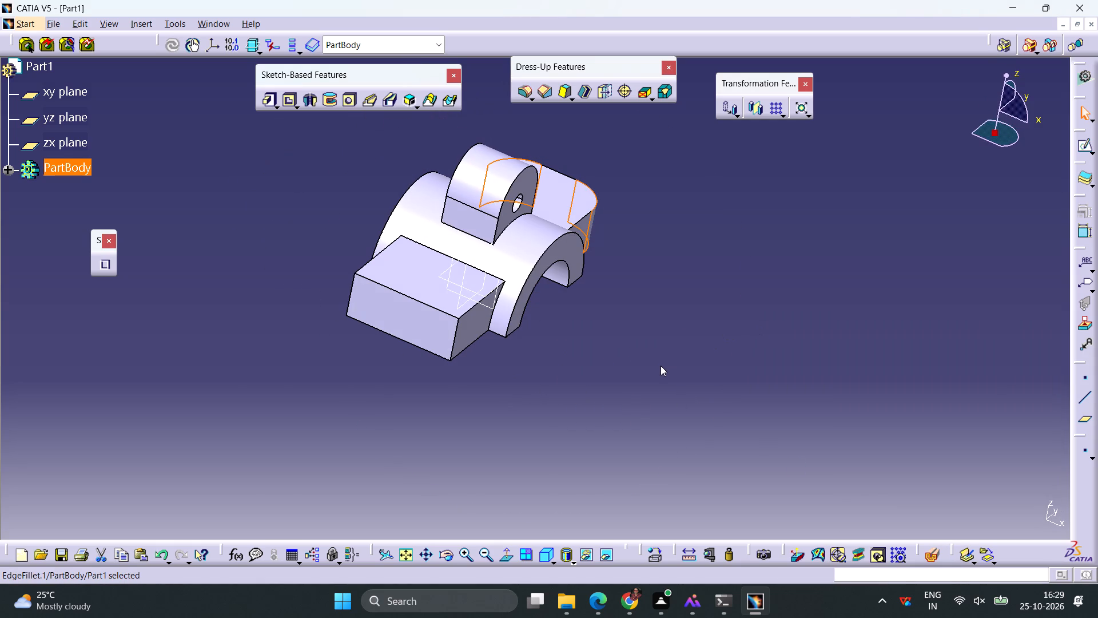
pyautogui.click(964, 300)
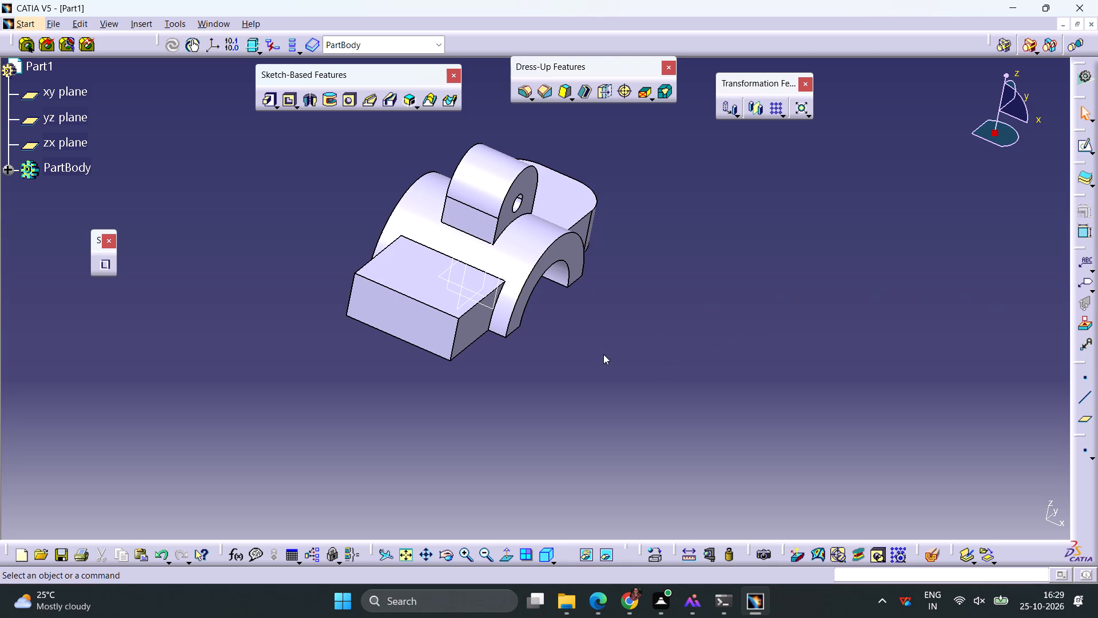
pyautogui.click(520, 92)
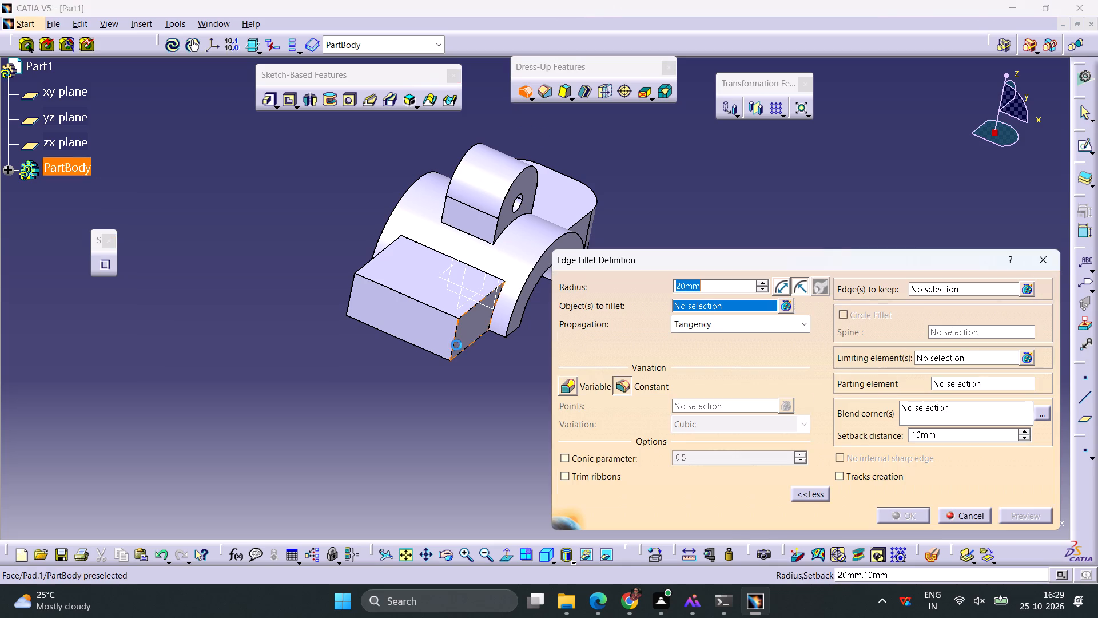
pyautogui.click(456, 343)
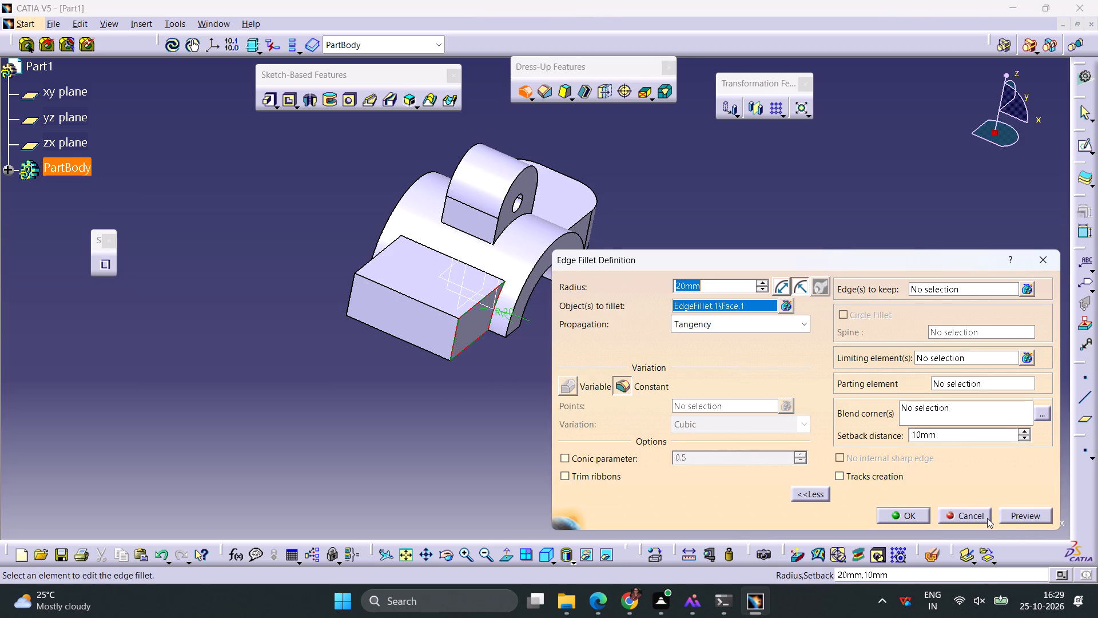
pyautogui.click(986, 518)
# Fillet the two vertical outer corner edges of the opposite flange block with a 20 mm radius, as two separate edge fillets.
pyautogui.click(524, 93)
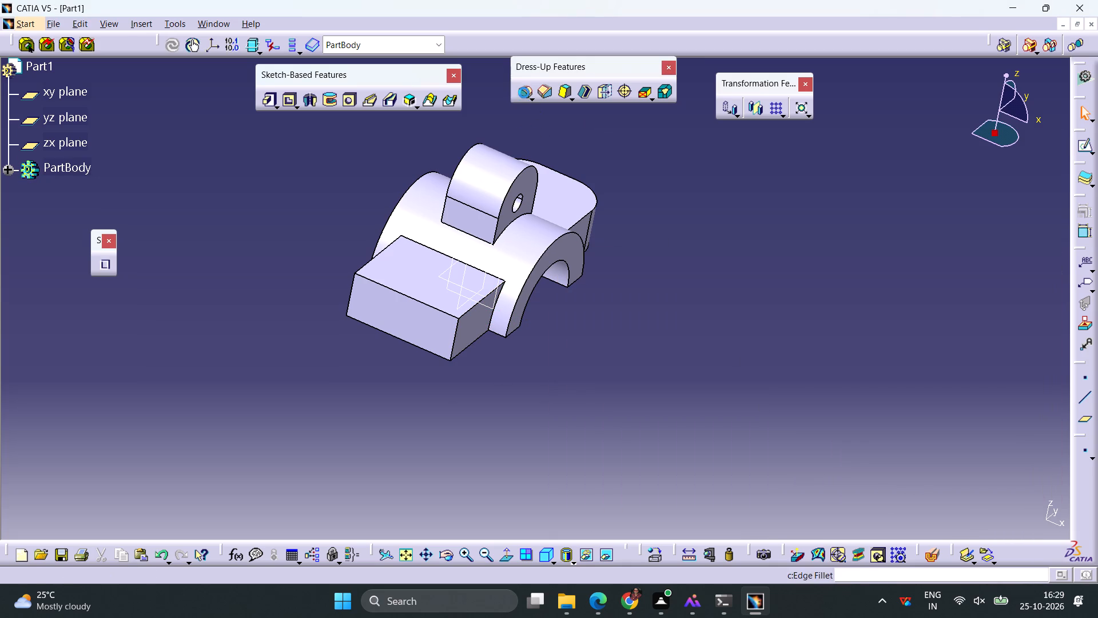
pyautogui.click(456, 331)
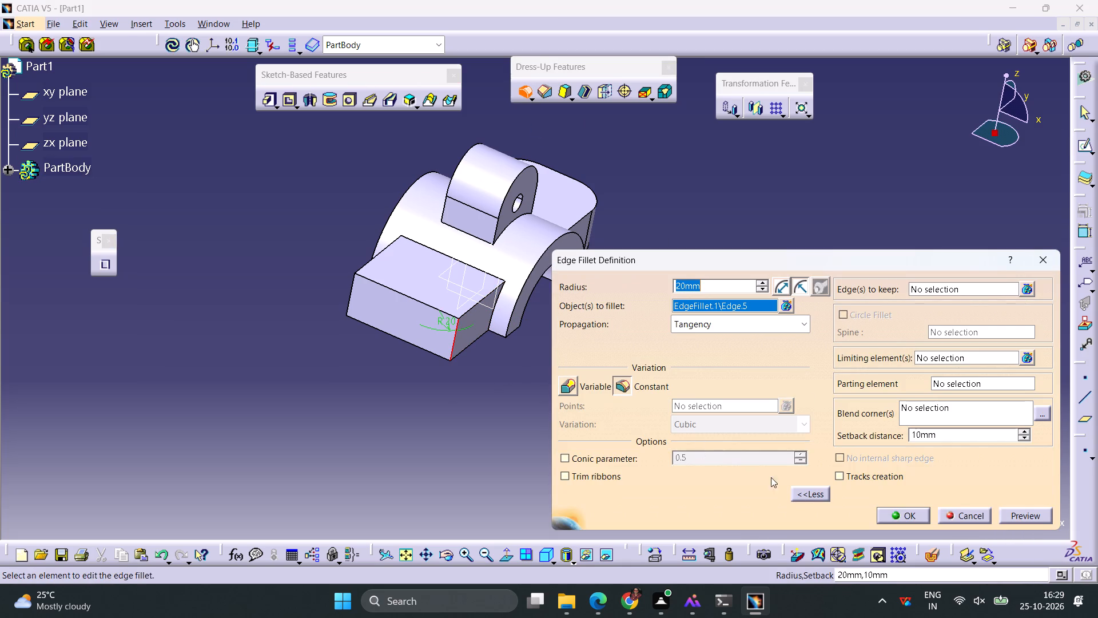
pyautogui.click(881, 519)
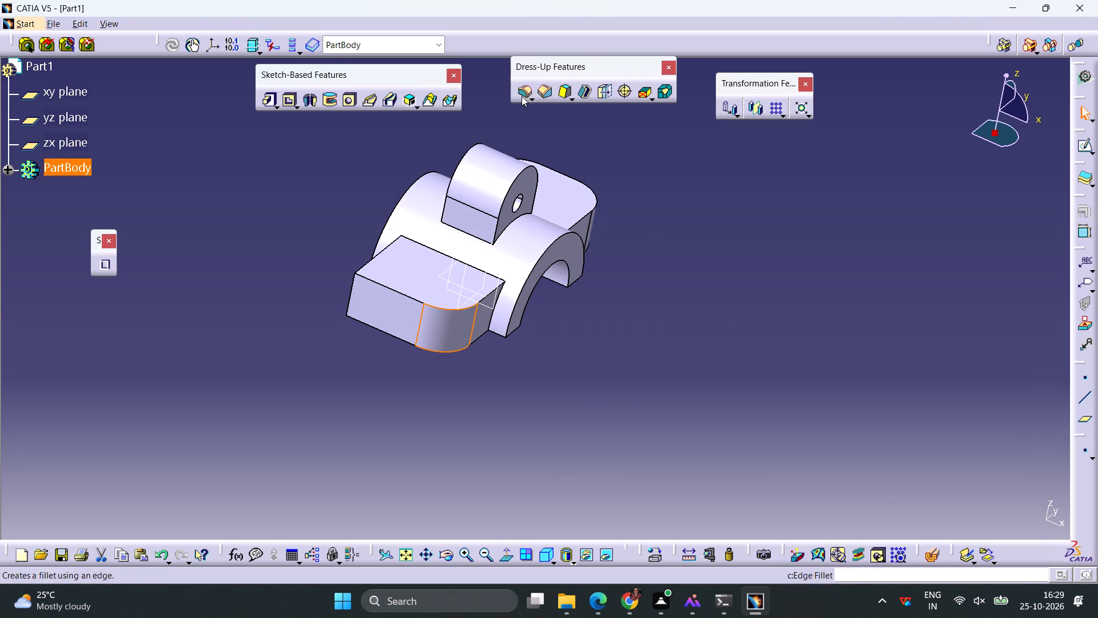
pyautogui.click(522, 96)
pyautogui.click(353, 291)
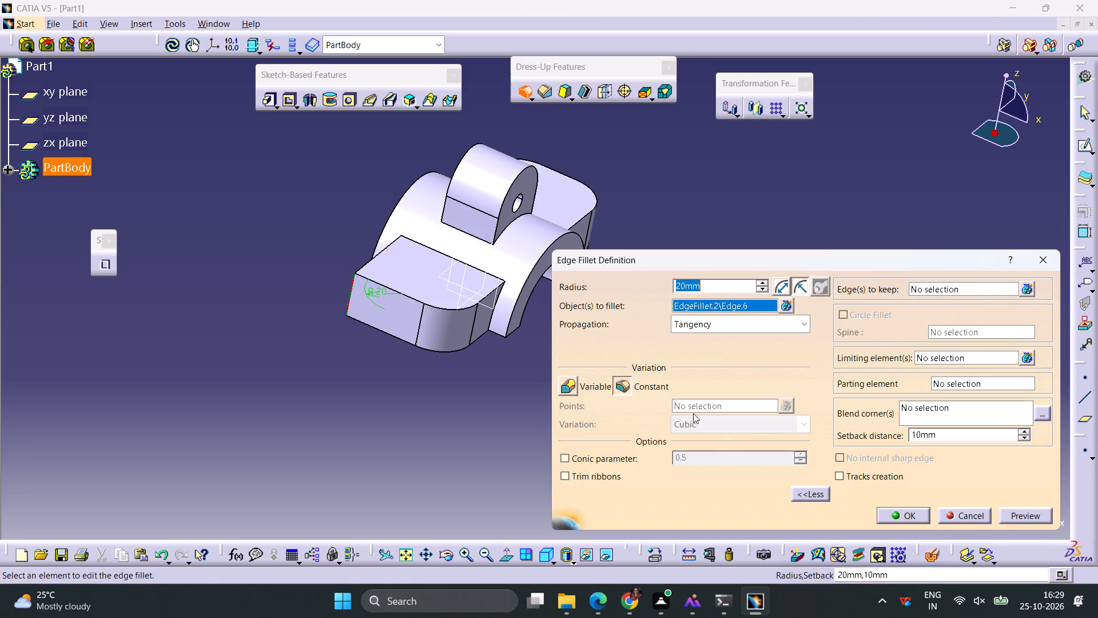
pyautogui.click(886, 517)
pyautogui.click(726, 375)
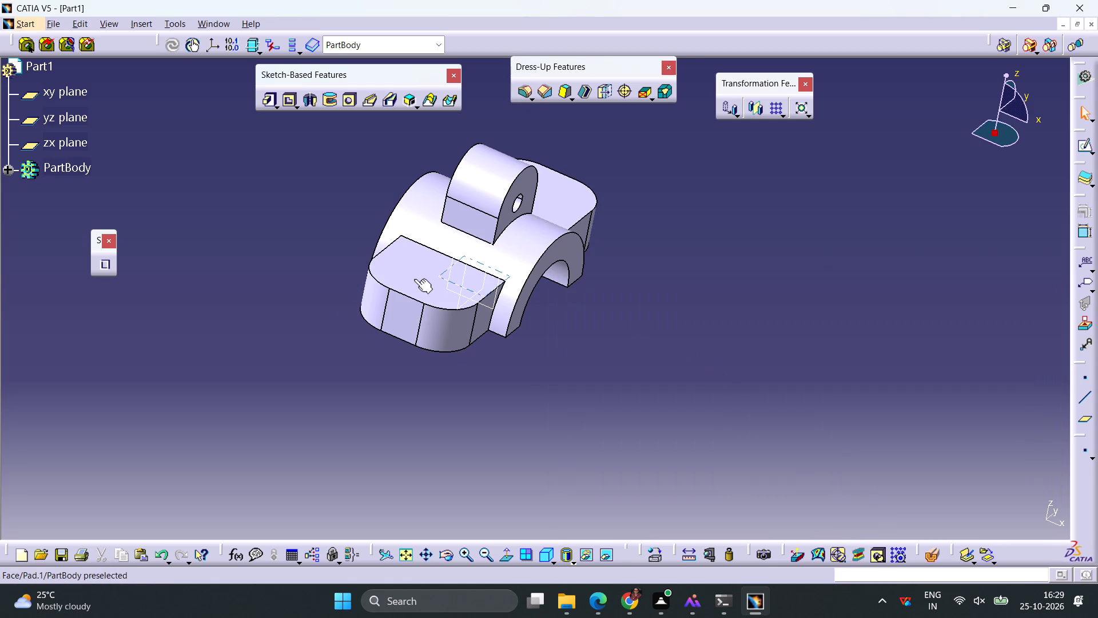
# Start a sketch on the just-filleted flange's top face and draw a circle of about 9.5 mm diameter on the positive Y flange.
pyautogui.click(405, 277)
pyautogui.click(1079, 149)
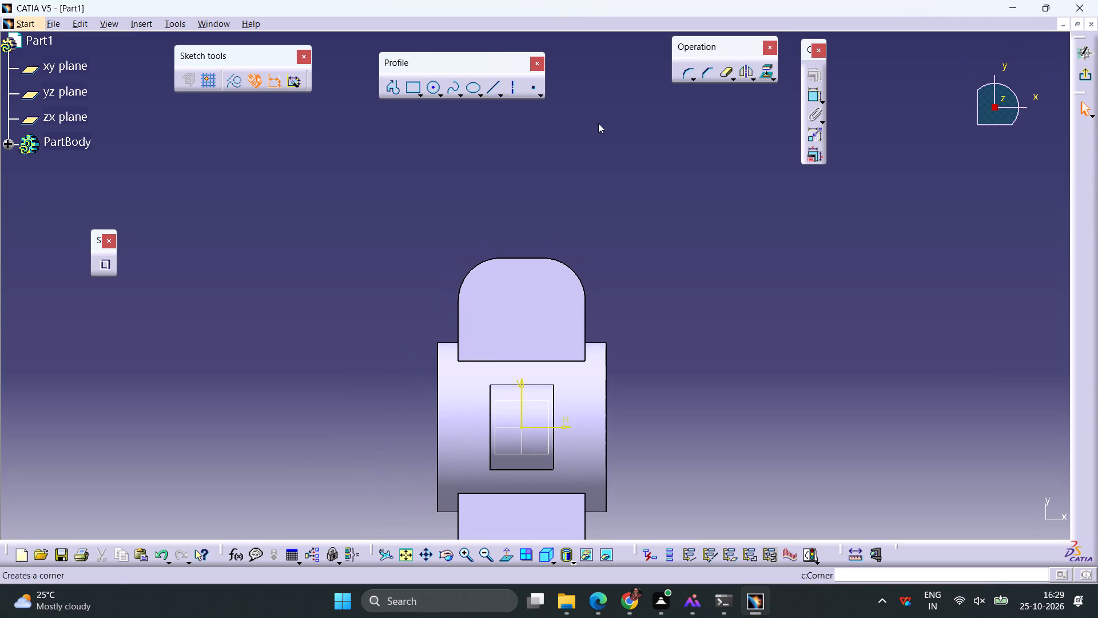
pyautogui.click(434, 90)
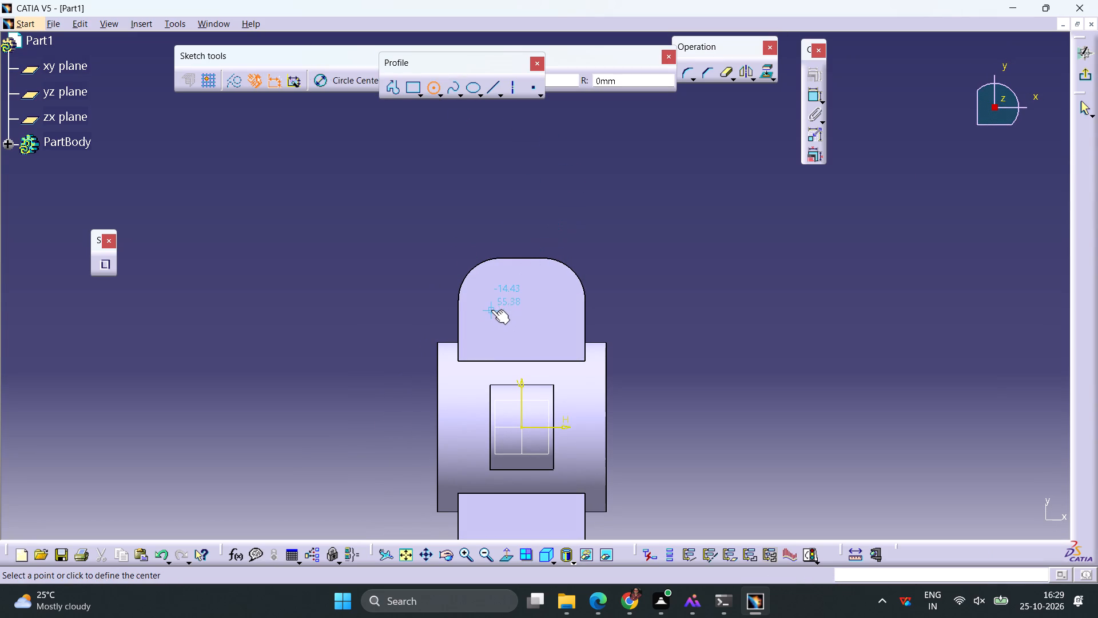
pyautogui.click(491, 310)
pyautogui.click(495, 299)
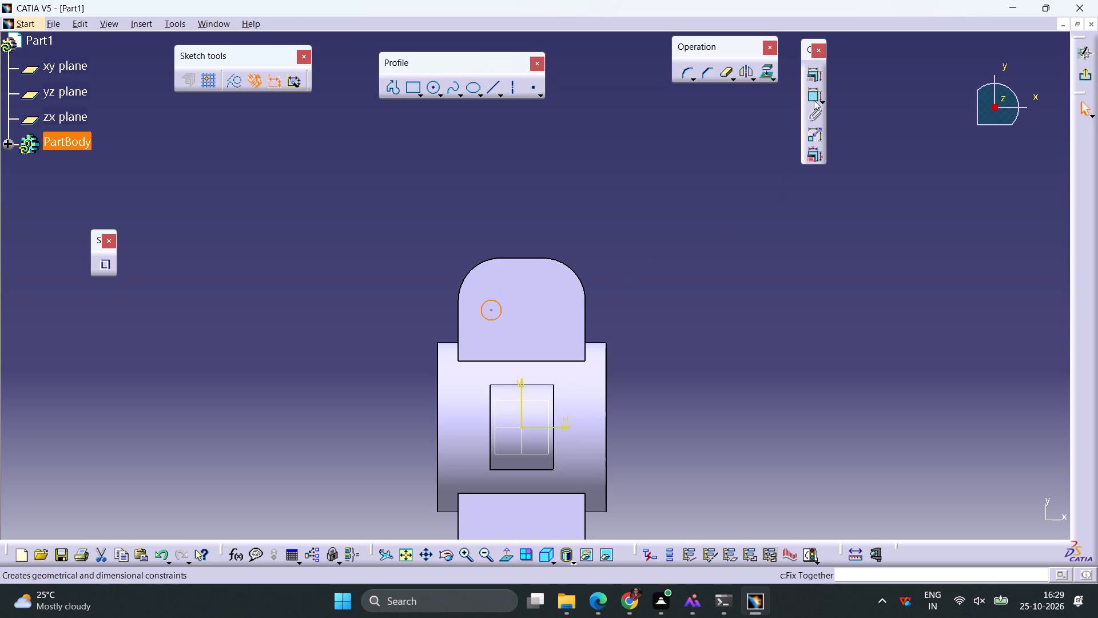
# Dimension the circle's diameter and set it to 10 mm.
pyautogui.click(807, 94)
pyautogui.click(422, 245)
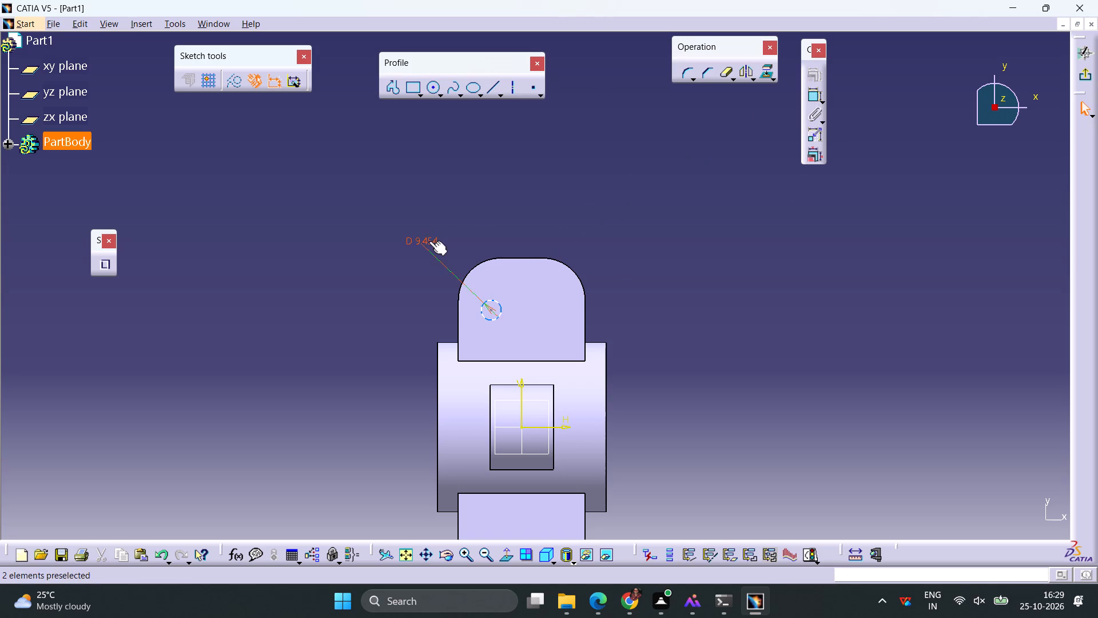
pyautogui.doubleClick(431, 239)
pyautogui.write('10')
pyautogui.press('Return')
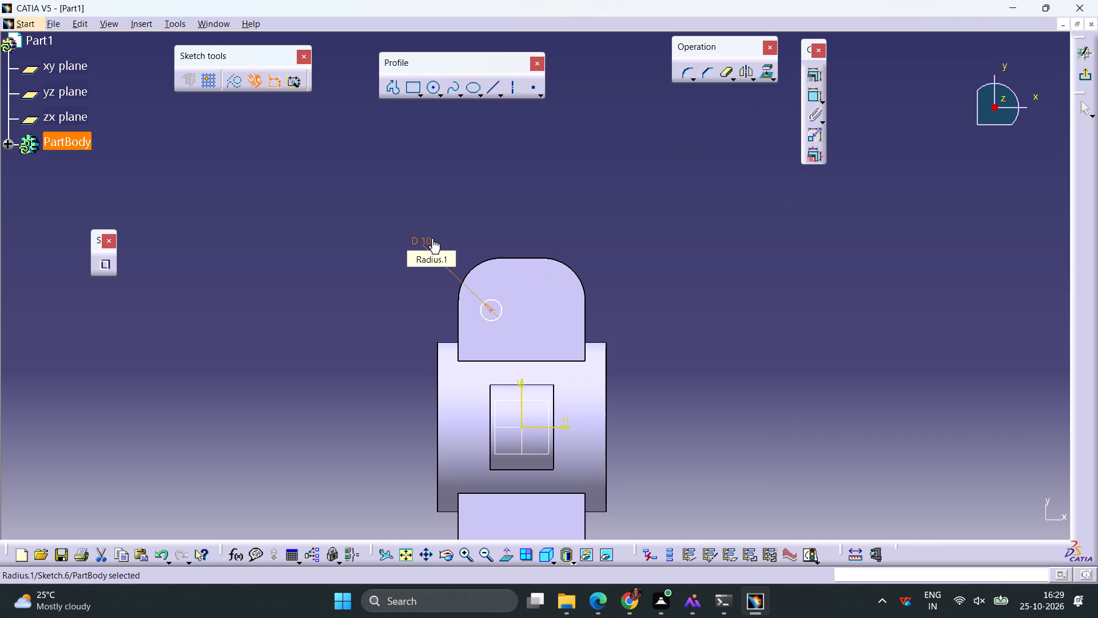
# Dimension the distance from the circle's centre to the horizontal sketch axis and set it to 60 mm.
pyautogui.moveTo(670, 307); pyautogui.dragTo(665, 236, button='middle')
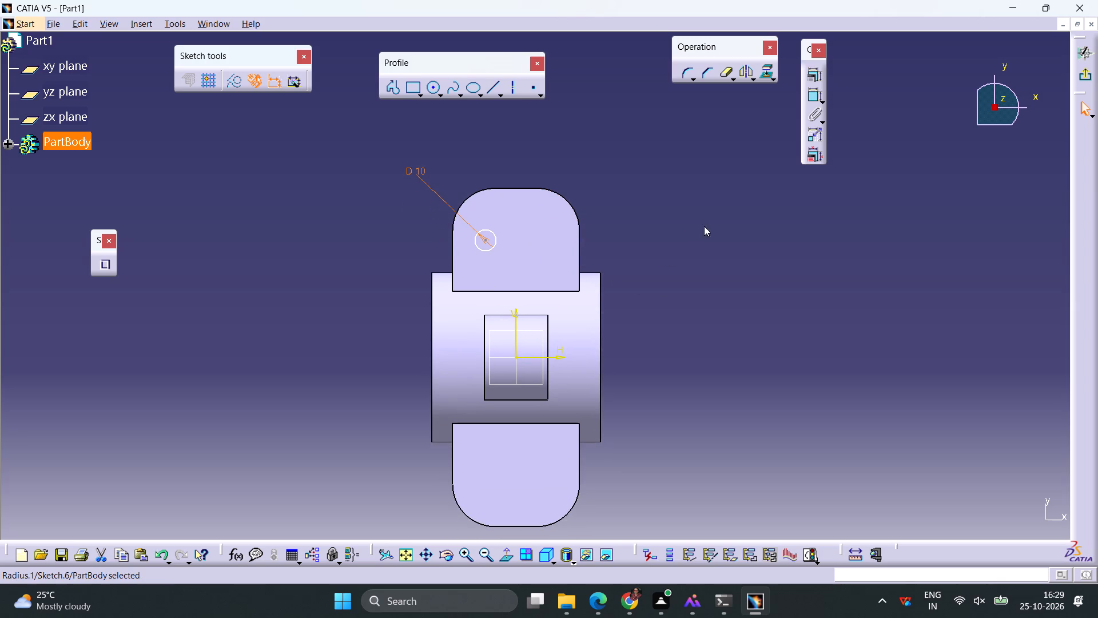
pyautogui.click(815, 94)
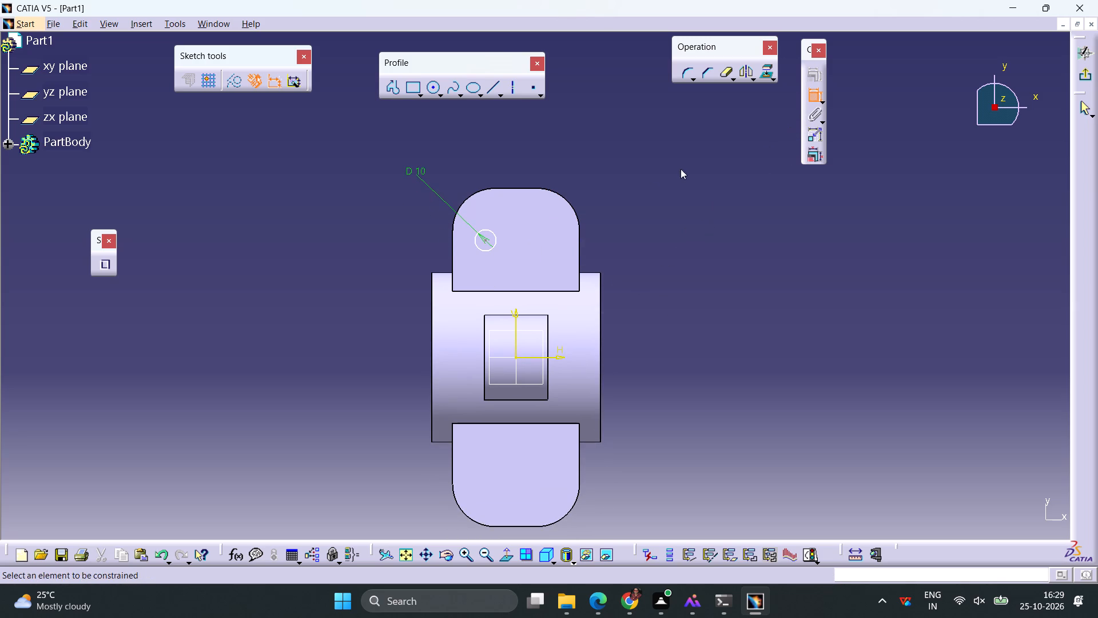
pyautogui.click(485, 240)
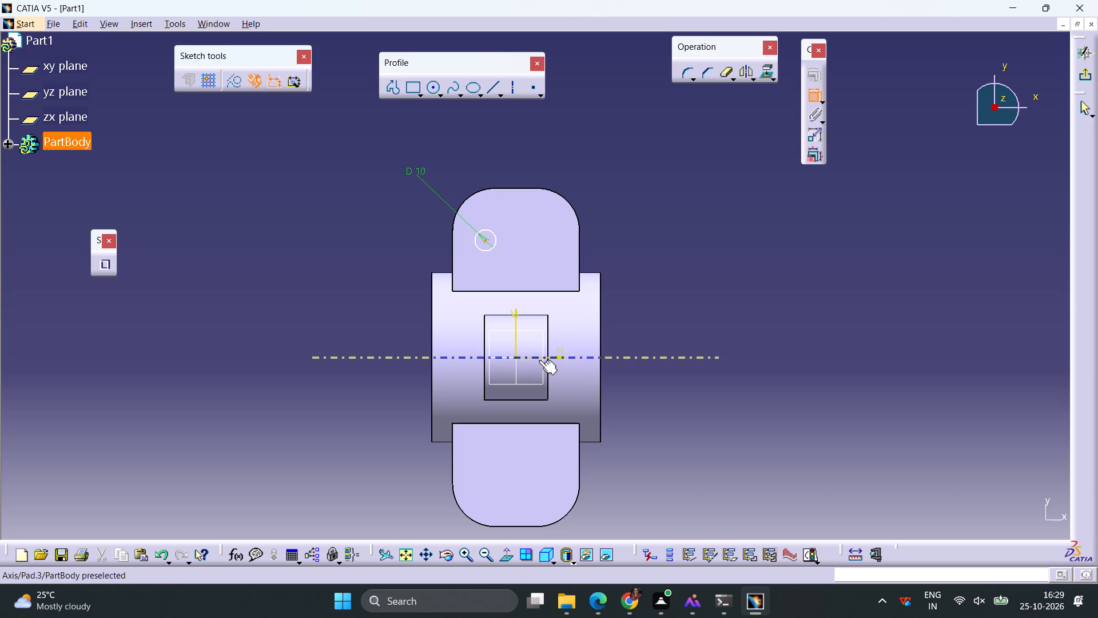
pyautogui.click(536, 356)
pyautogui.click(697, 386)
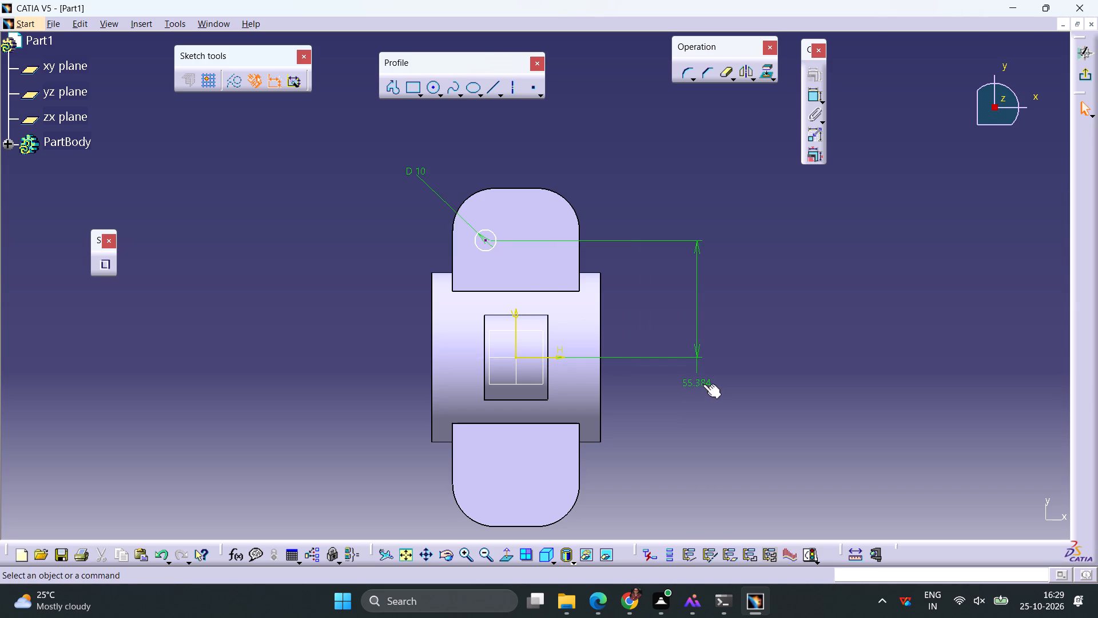
pyautogui.doubleClick(703, 384)
pyautogui.write('60')
pyautogui.press('Return')
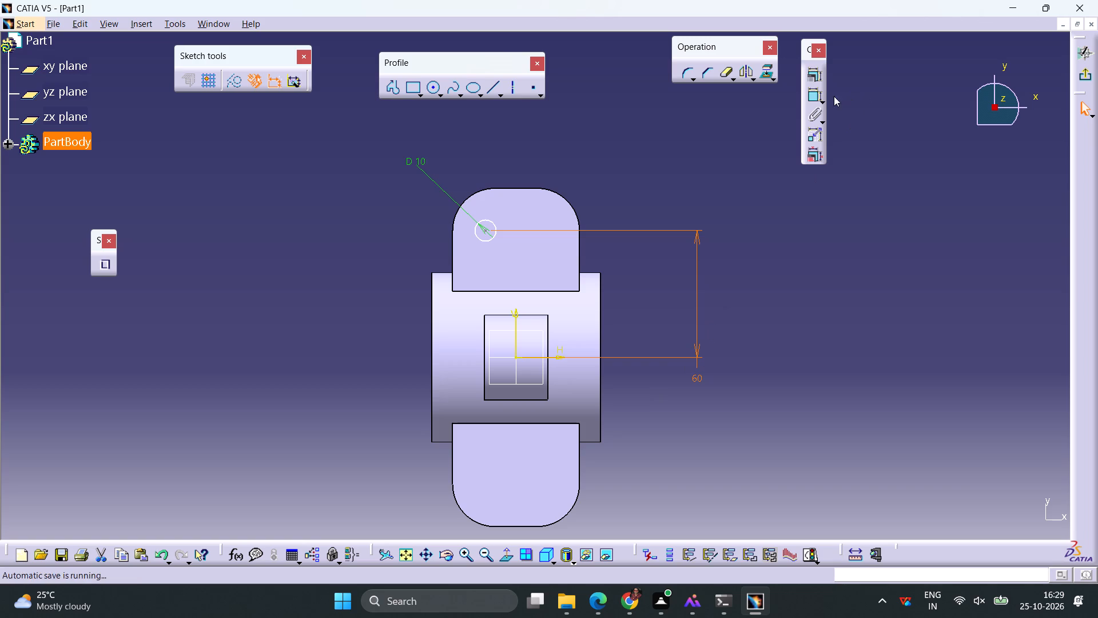
# Dimension the distance from the circle's centre to the vertical sketch axis and set it to 10 mm.
pyautogui.click(807, 96)
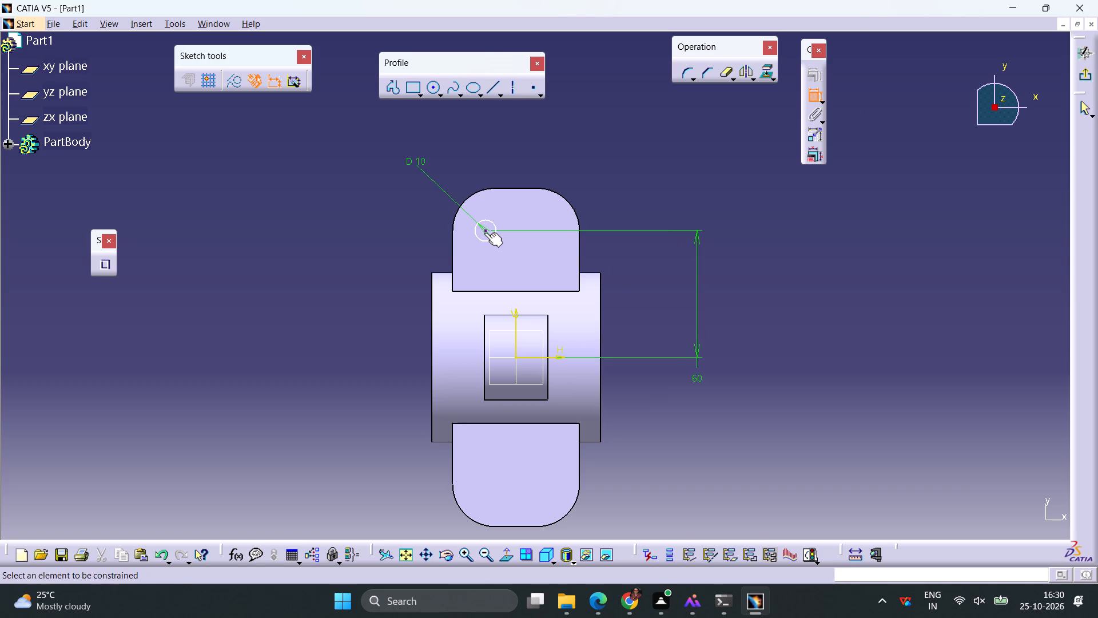
pyautogui.click(484, 232)
pyautogui.click(518, 316)
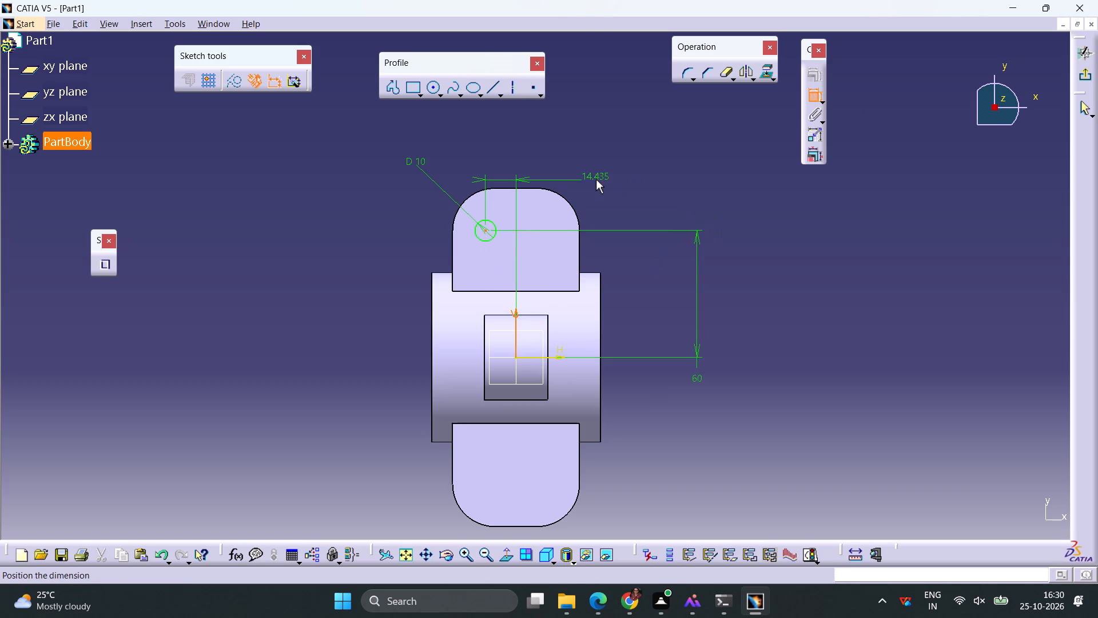
pyautogui.click(596, 179)
pyautogui.doubleClick(599, 176)
pyautogui.write('10')
pyautogui.press('Return')
pyautogui.click(679, 201)
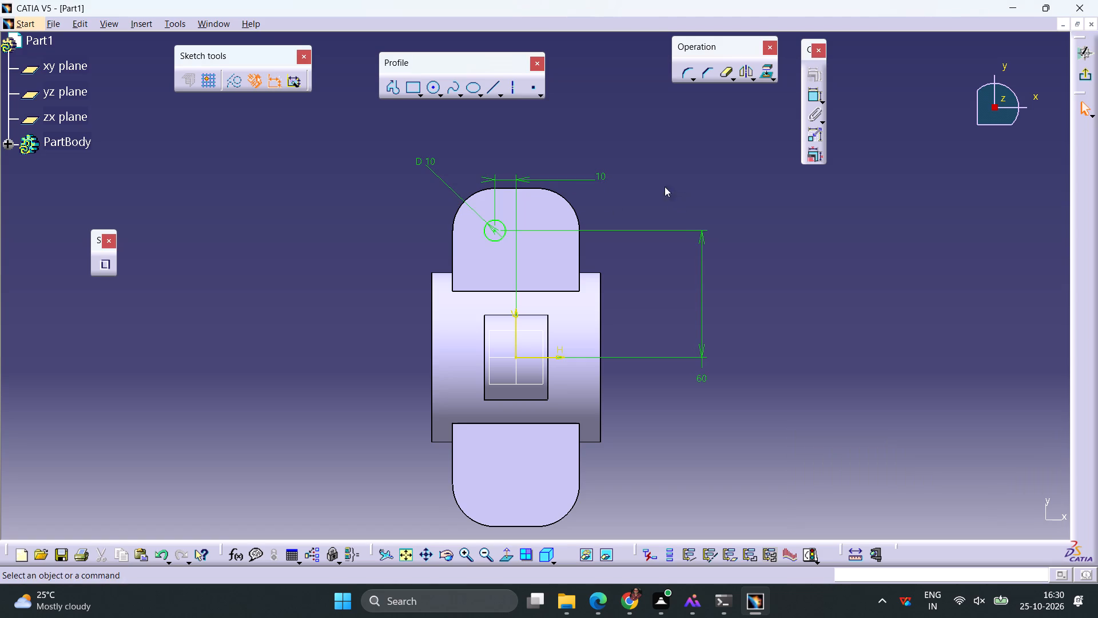
# Draw a second circle of about 18.4 mm diameter on the same flange, across the vertical axis from the first.
pyautogui.click(429, 88)
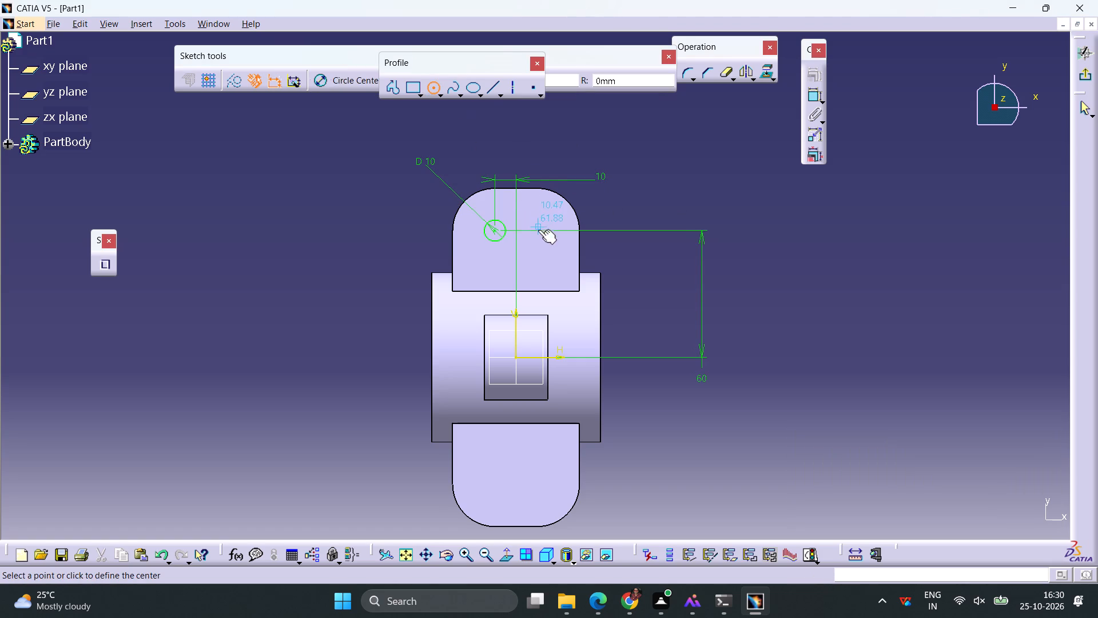
pyautogui.click(548, 233)
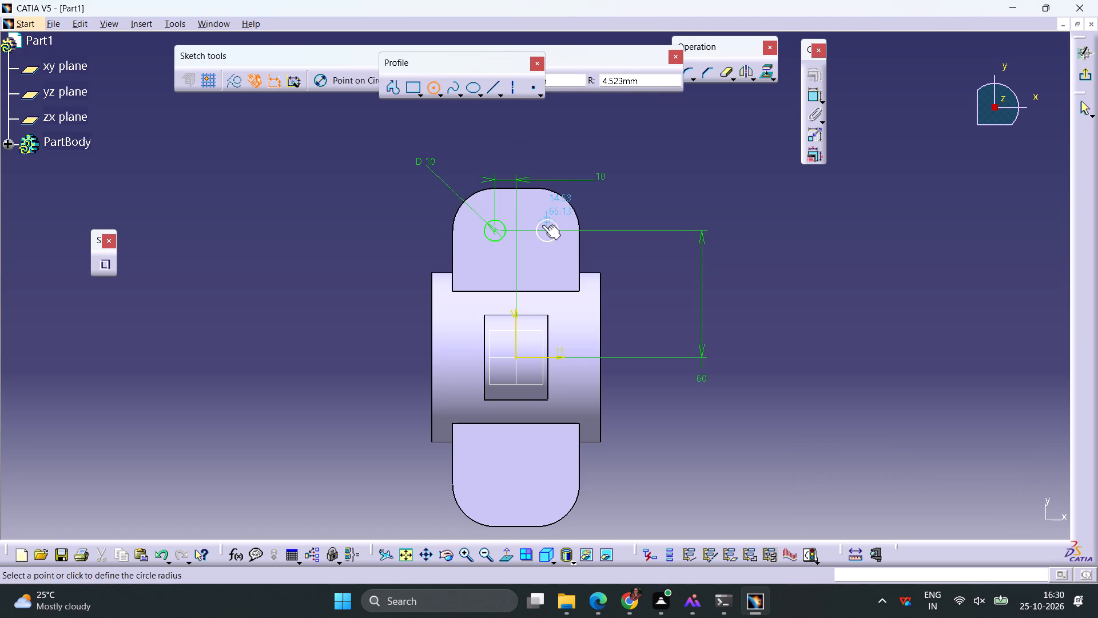
pyautogui.click(552, 212)
# Dimension the second circle's diameter and set it to 10 mm.
pyautogui.click(813, 95)
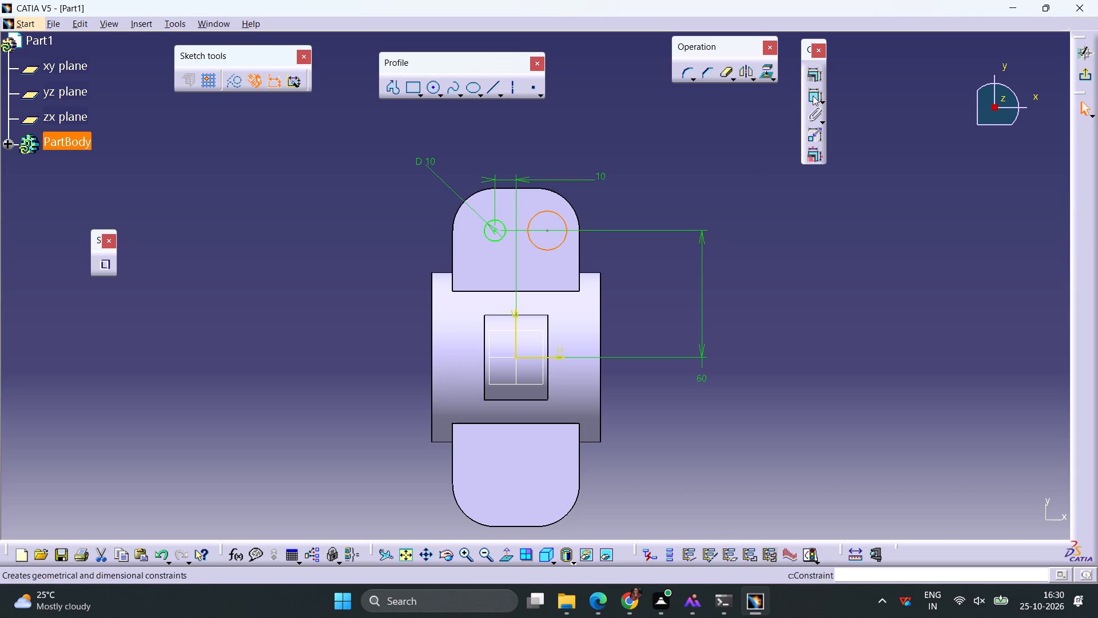
pyautogui.click(671, 197)
pyautogui.doubleClick(675, 195)
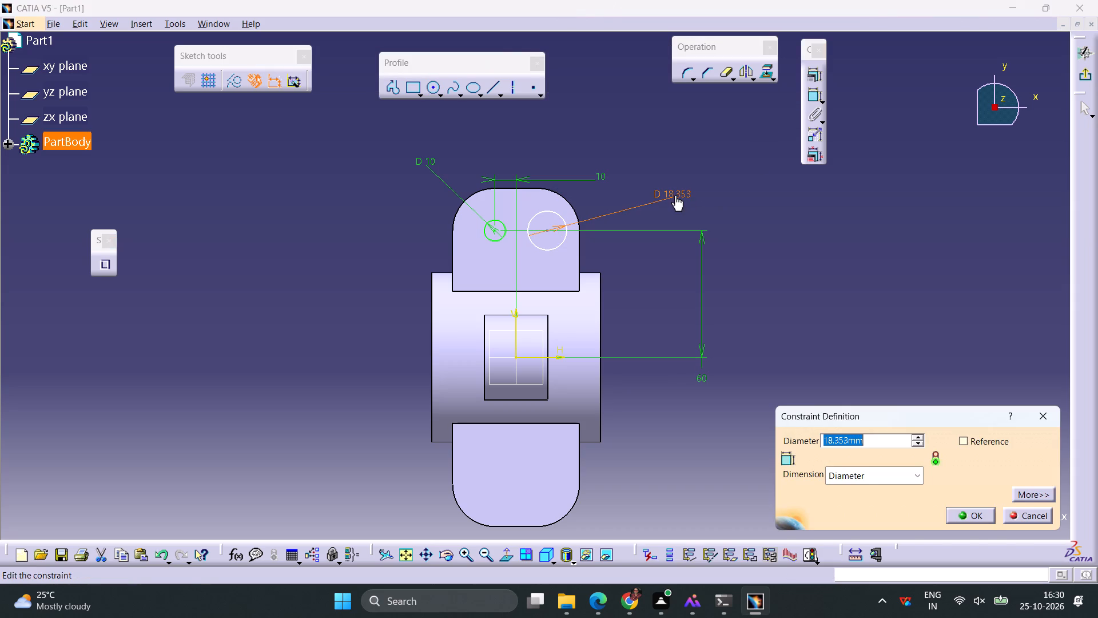
pyautogui.write('10')
pyautogui.press('Return')
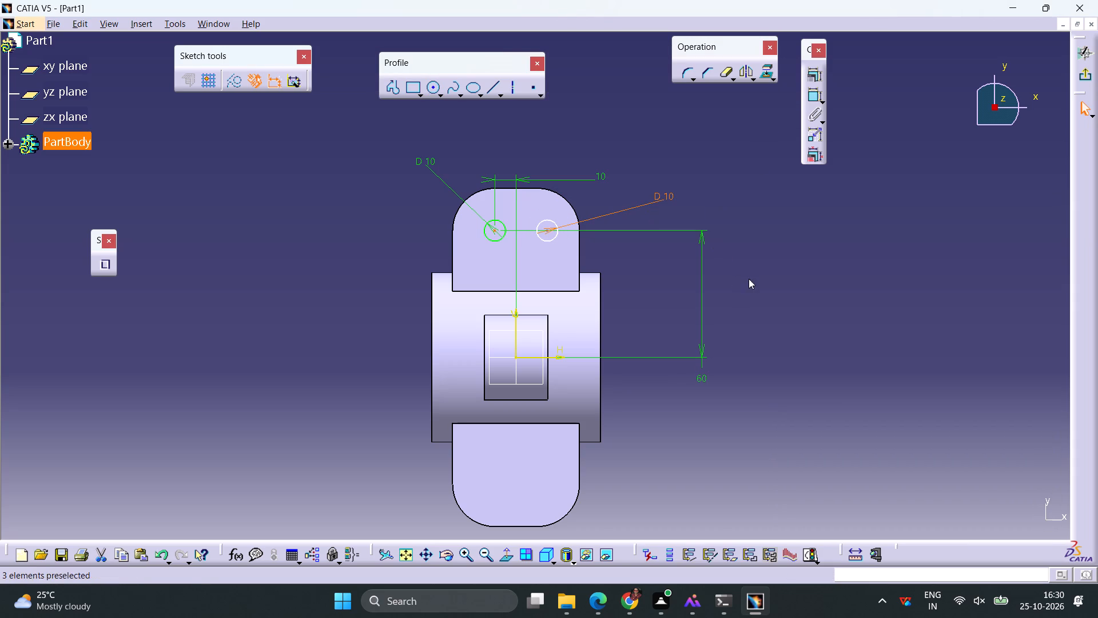
# Dimension the distance from the second circle's centre to the vertical sketch axis and set it to 10 mm.
pyautogui.click(749, 280)
pyautogui.click(547, 231)
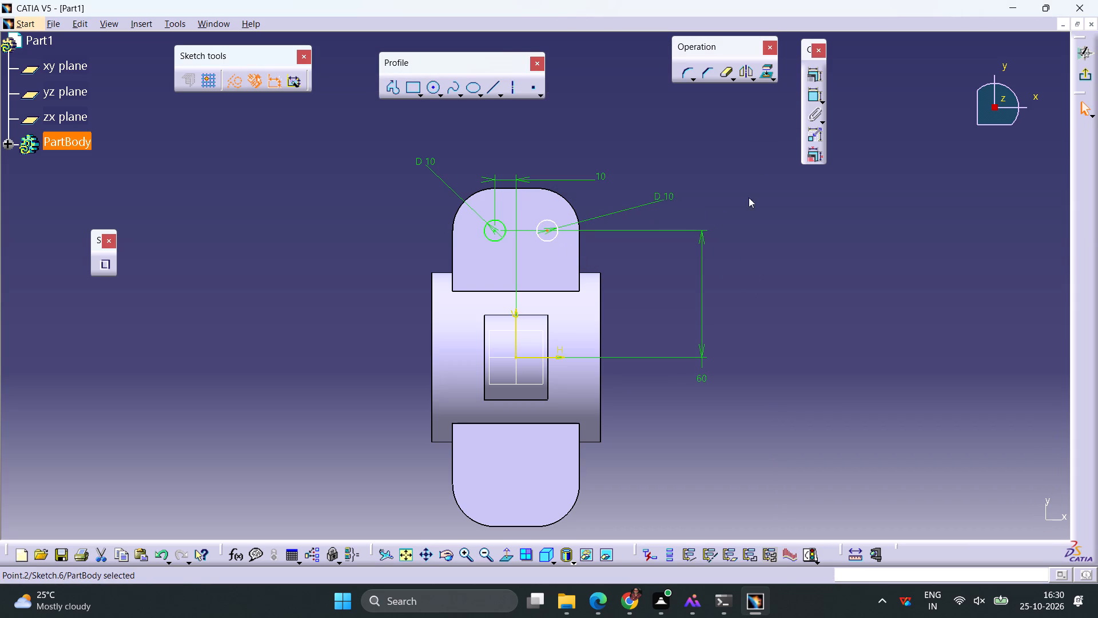
pyautogui.click(810, 98)
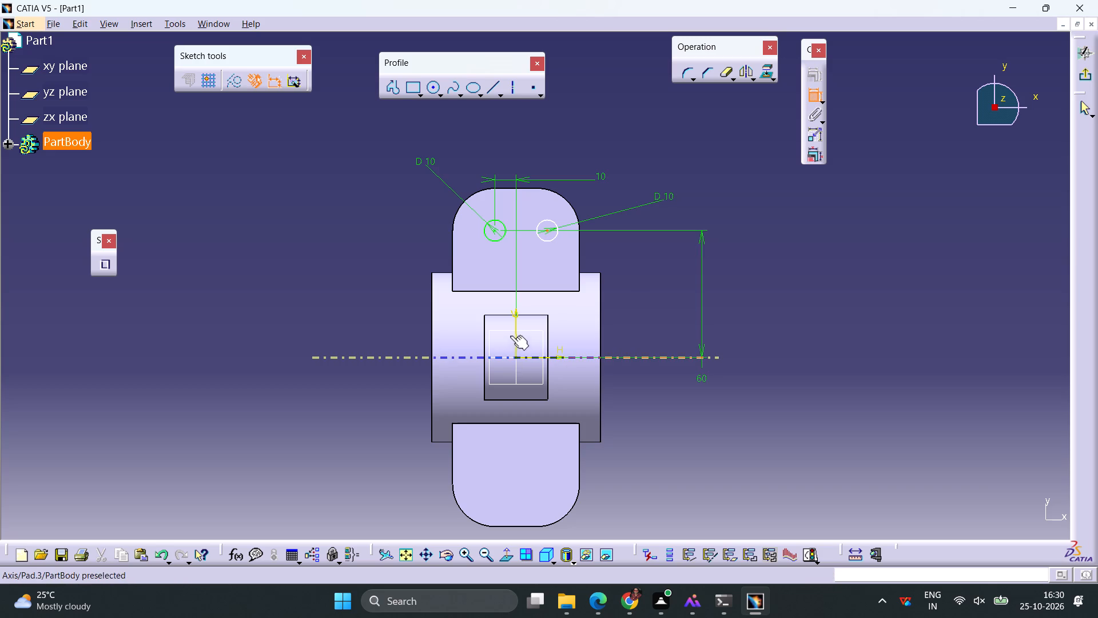
pyautogui.click(519, 327)
pyautogui.click(383, 263)
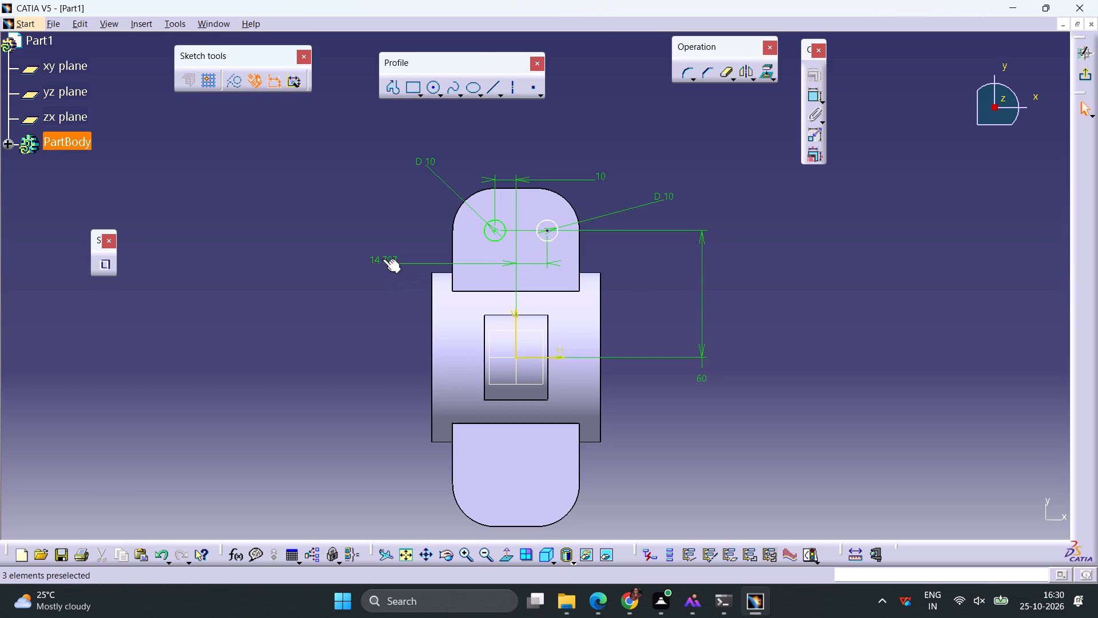
pyautogui.doubleClick(383, 259)
pyautogui.write('10')
pyautogui.press('Return')
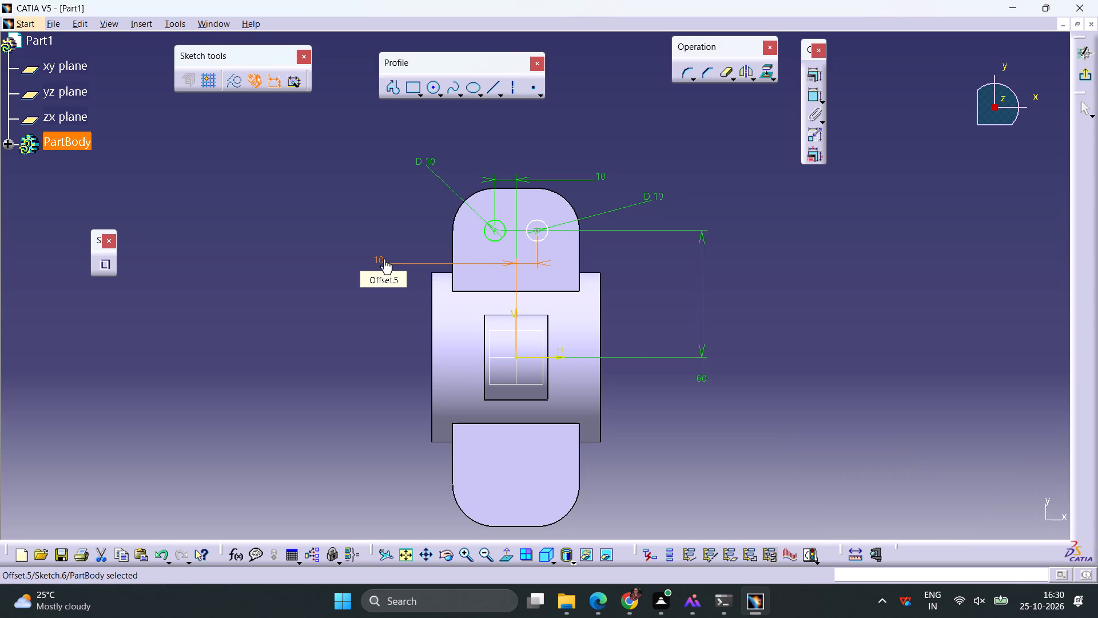
pyautogui.click(795, 296)
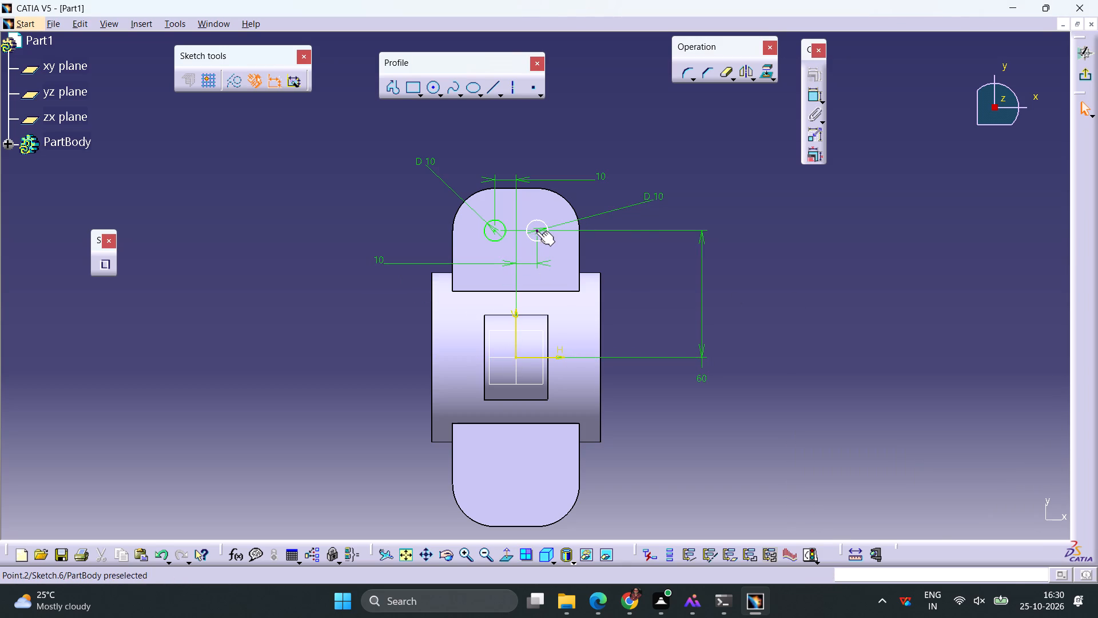
# Dimension the distance from the second circle's centre to the horizontal sketch axis.
pyautogui.click(536, 231)
pyautogui.click(814, 95)
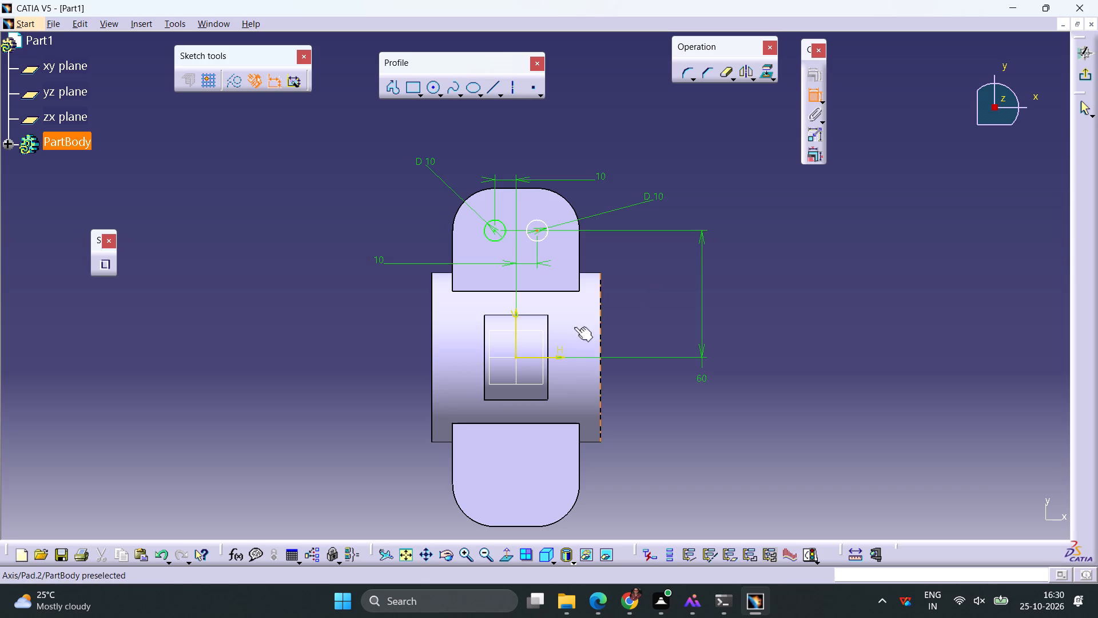
pyautogui.click(554, 356)
pyautogui.click(659, 315)
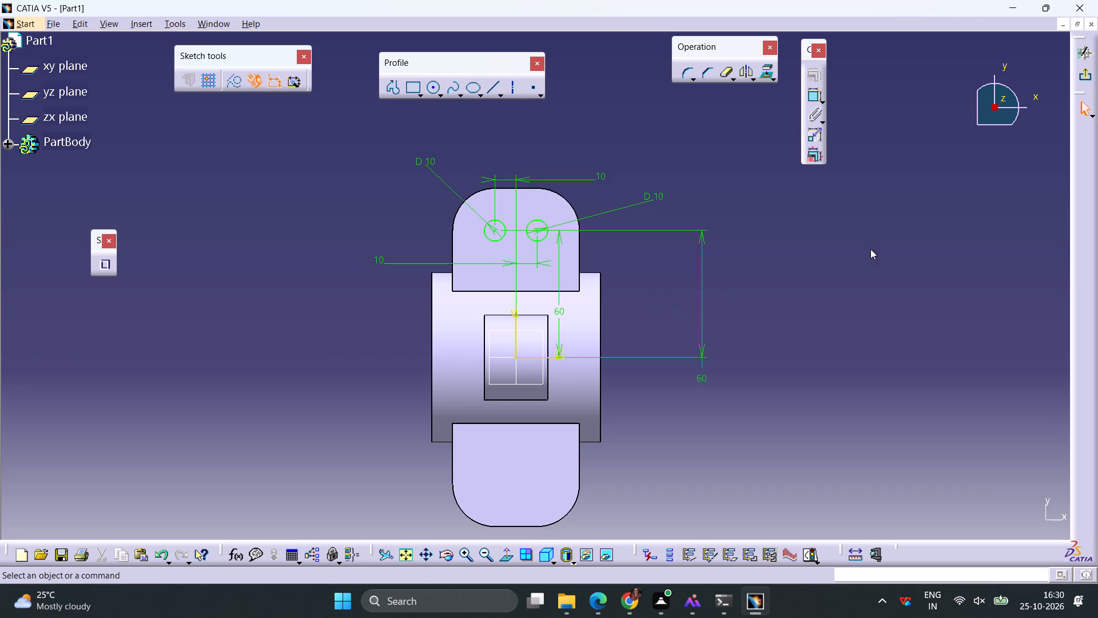
# Finish the sketch and cut both circles through the flange with an Up to last Pocket.
pyautogui.click(1080, 77)
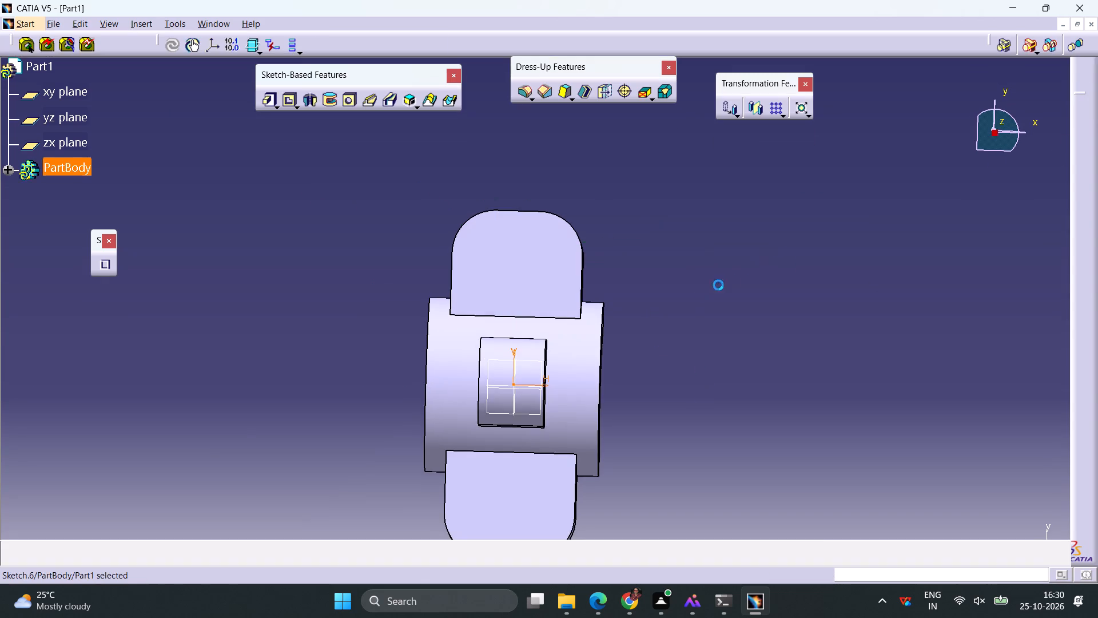
pyautogui.click(286, 100)
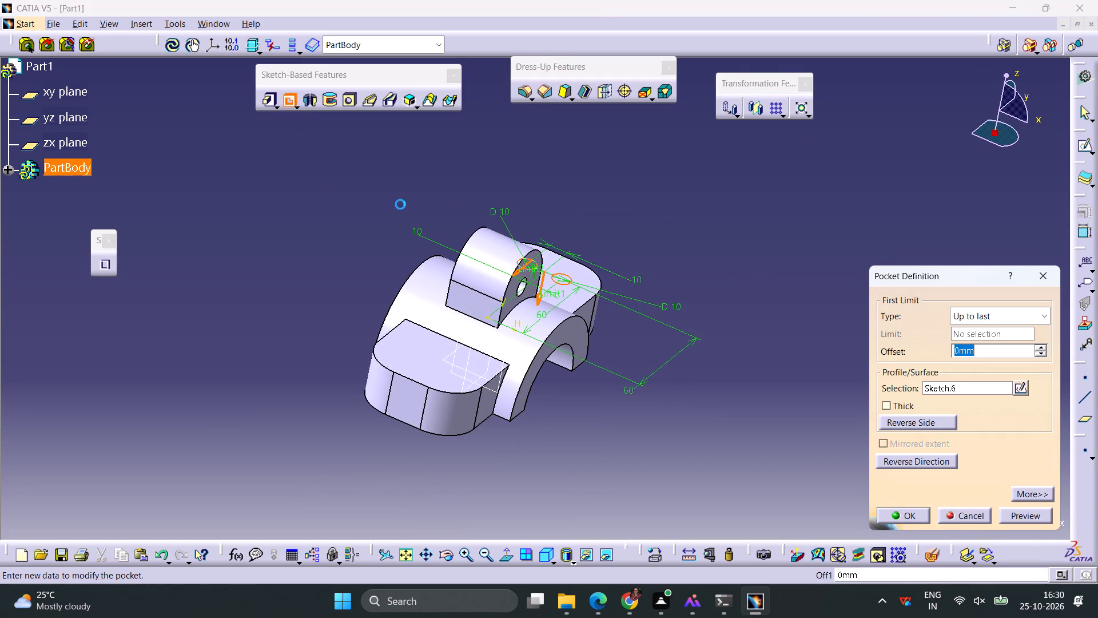
pyautogui.click(901, 510)
pyautogui.click(797, 424)
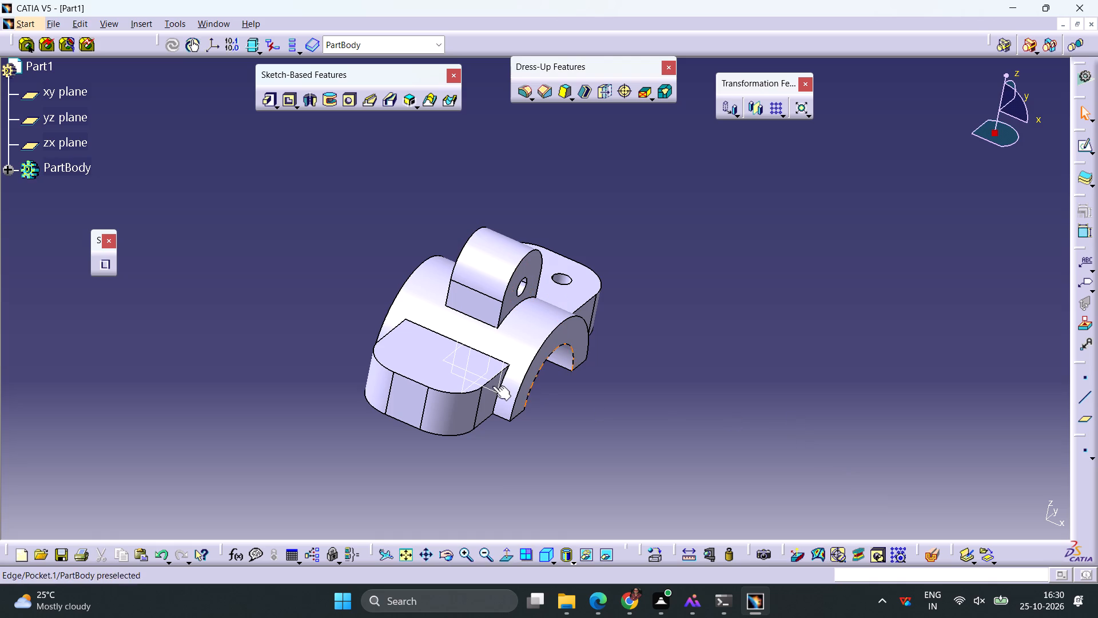
# Start a sketch on the opposite flange's top face and draw a circle of about 7.8 mm diameter left of the vertical axis.
pyautogui.click(418, 356)
pyautogui.click(1081, 146)
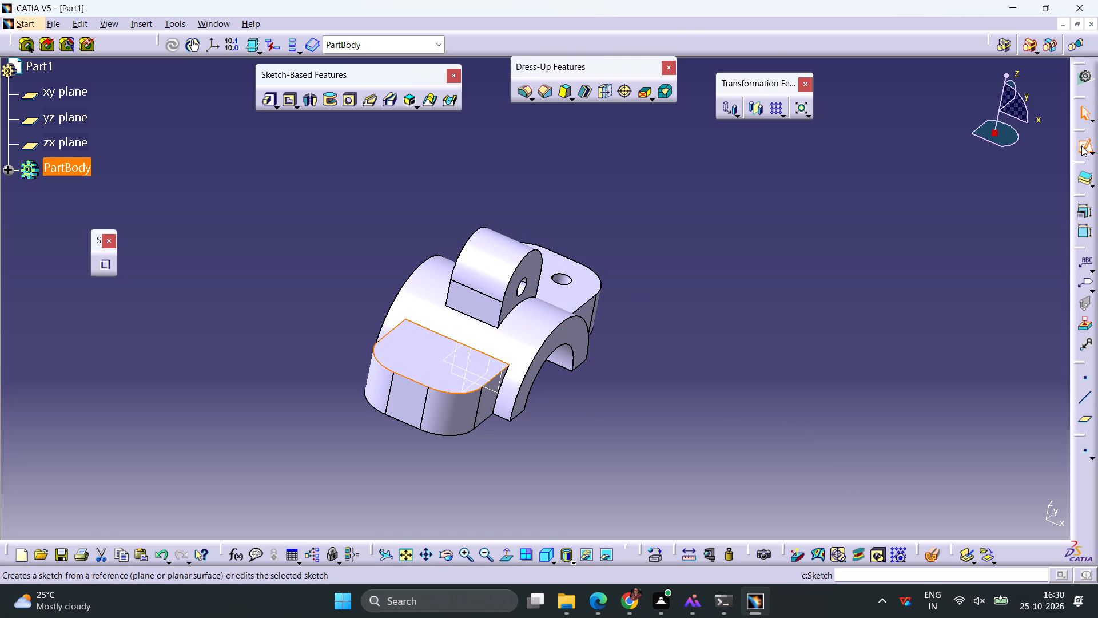
pyautogui.moveTo(693, 374); pyautogui.dragTo(691, 316, button='middle')
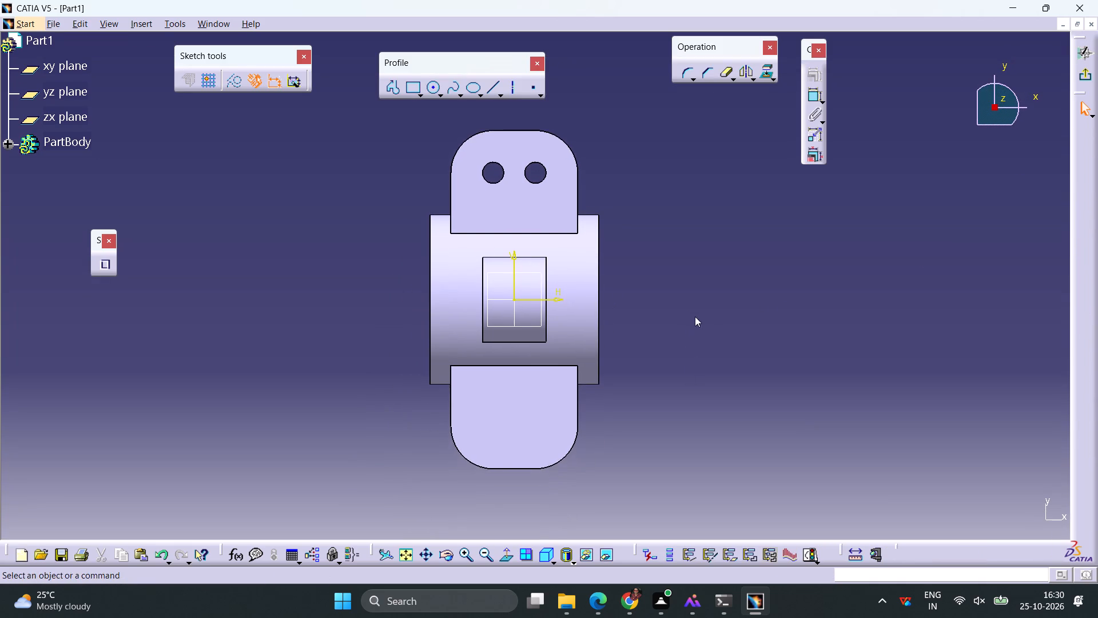
pyautogui.click(431, 89)
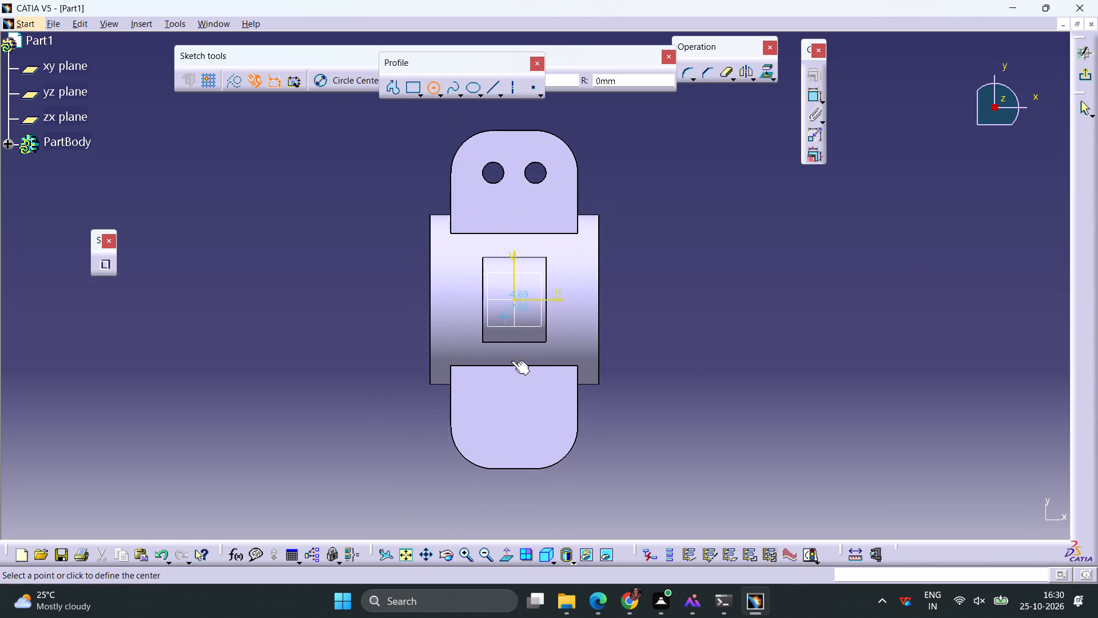
pyautogui.click(483, 418)
pyautogui.click(488, 411)
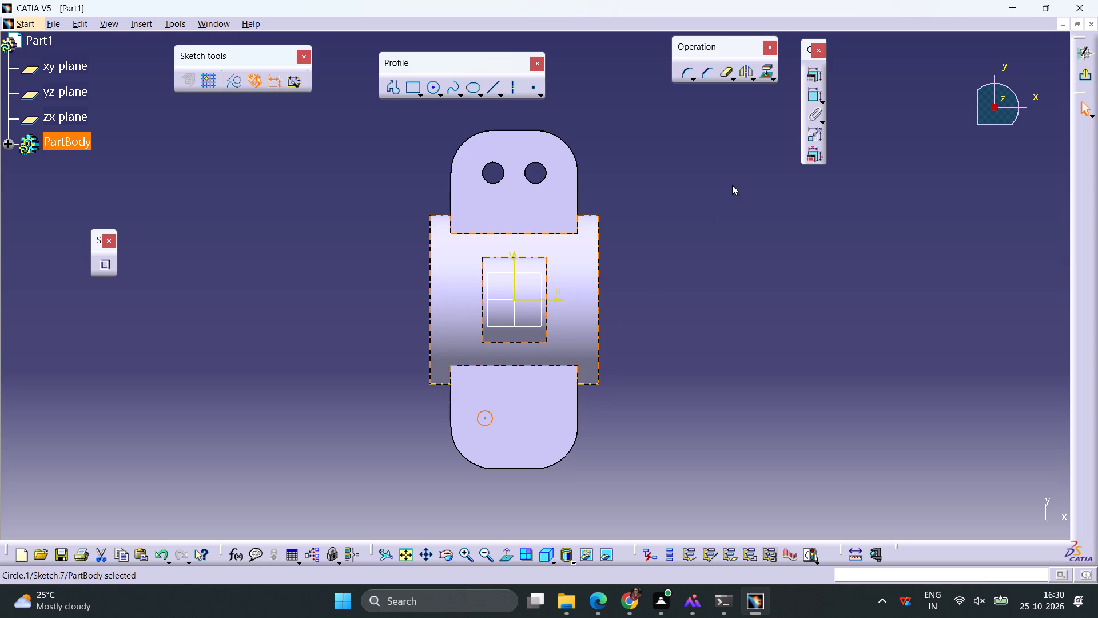
# Dimension the new circle's diameter and set it to 10 mm.
pyautogui.click(812, 104)
pyautogui.click(386, 462)
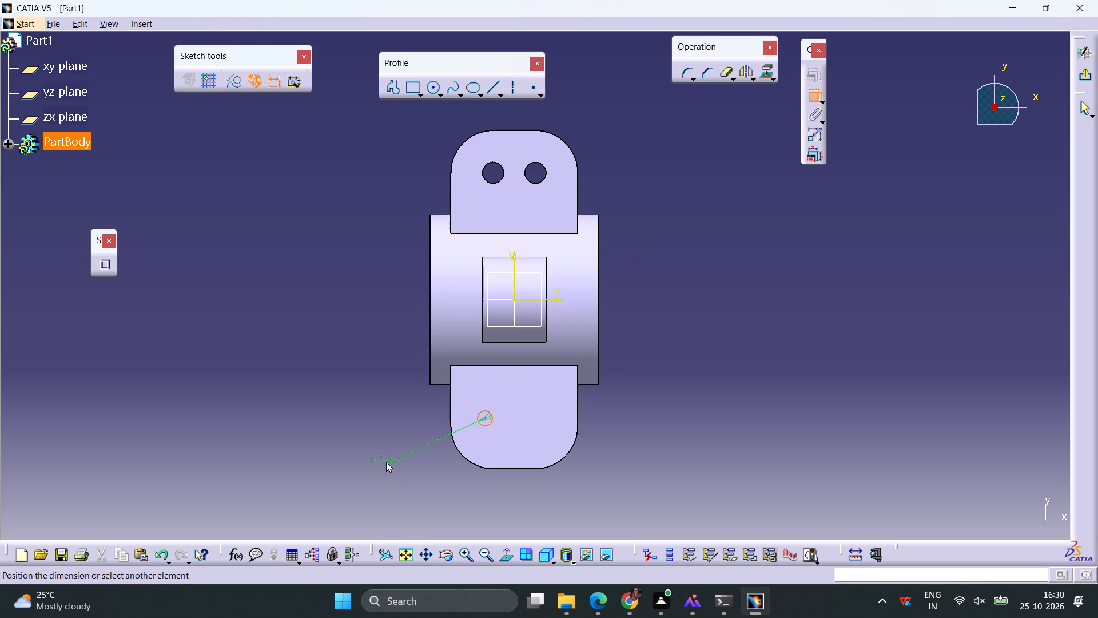
pyautogui.doubleClick(380, 458)
pyautogui.write('10')
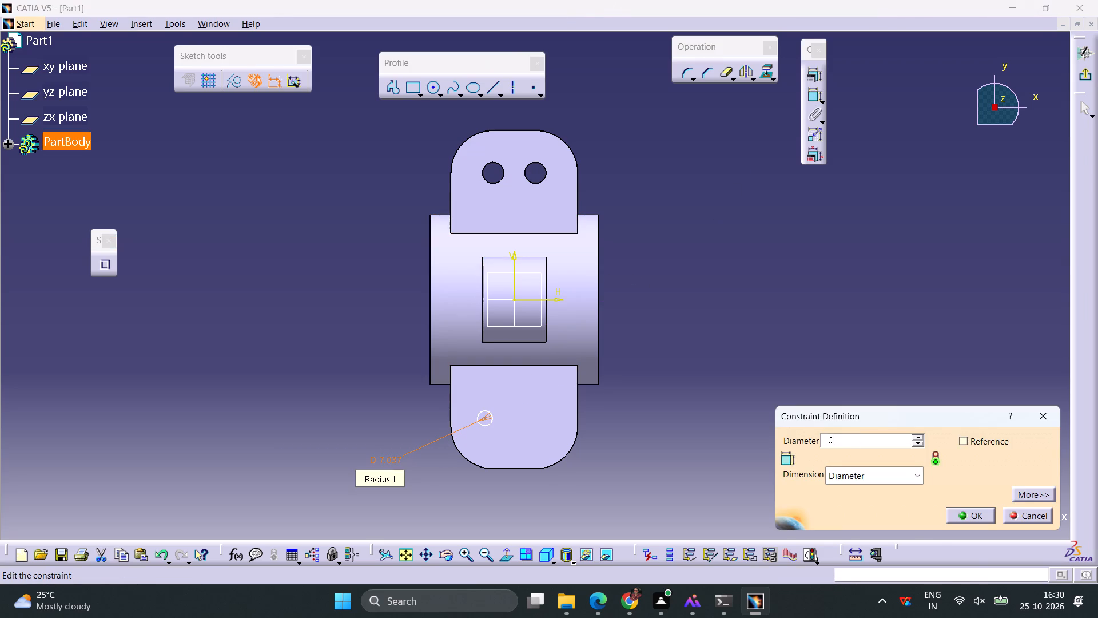
pyautogui.press('Return')
pyautogui.click(715, 373)
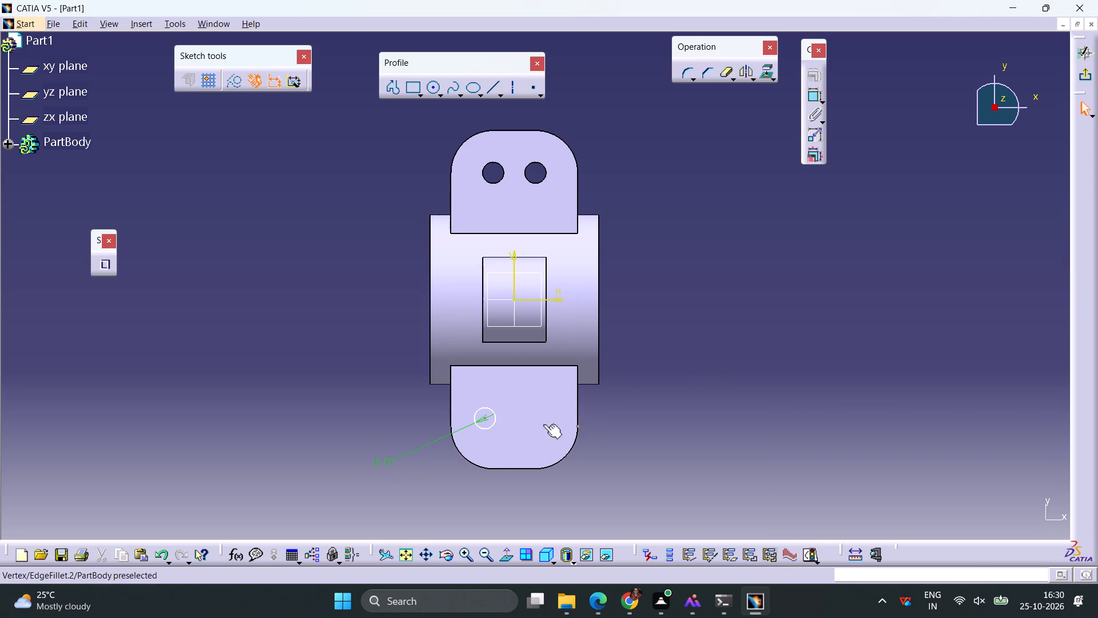
# Dimension the distance from the circle's centre to the horizontal sketch axis and set it to 60 mm.
pyautogui.click(484, 418)
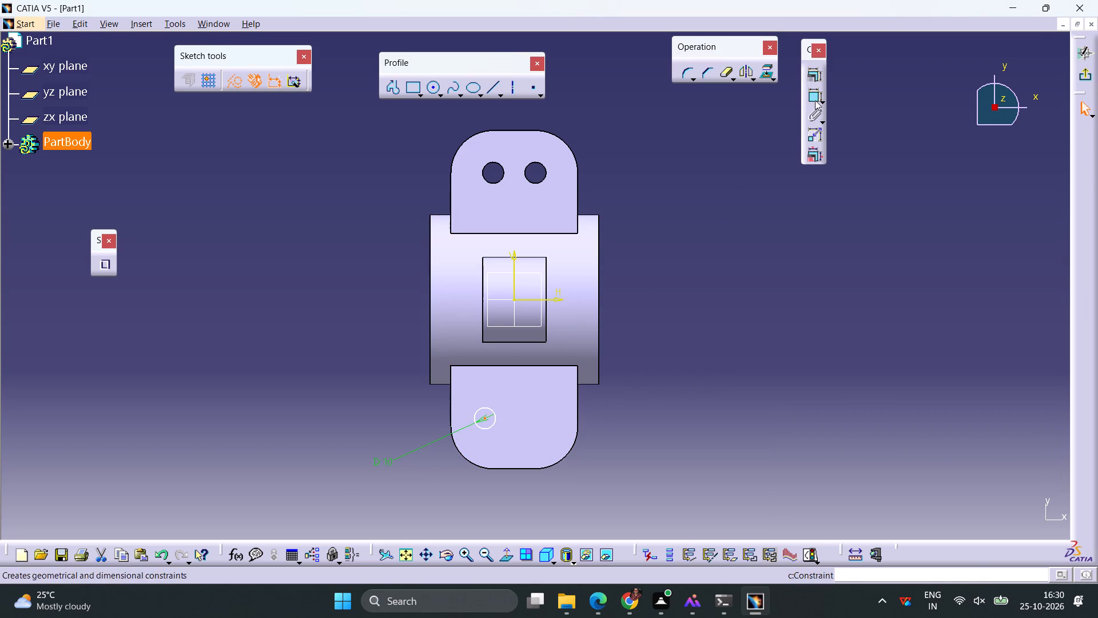
pyautogui.click(813, 96)
pyautogui.click(531, 299)
pyautogui.click(327, 365)
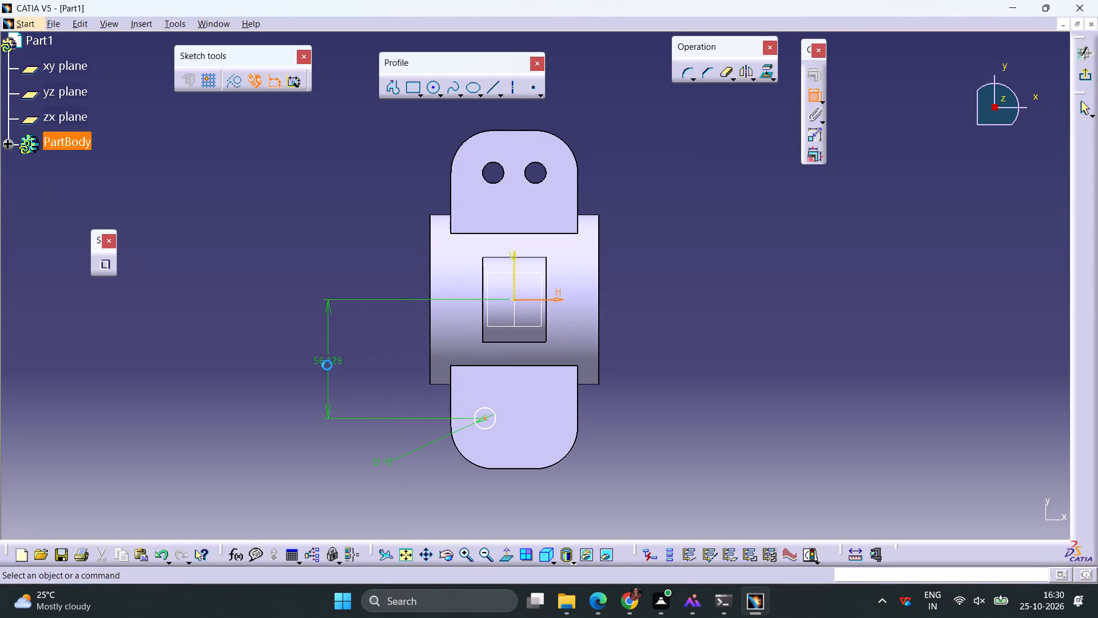
pyautogui.doubleClick(333, 362)
pyautogui.write('60')
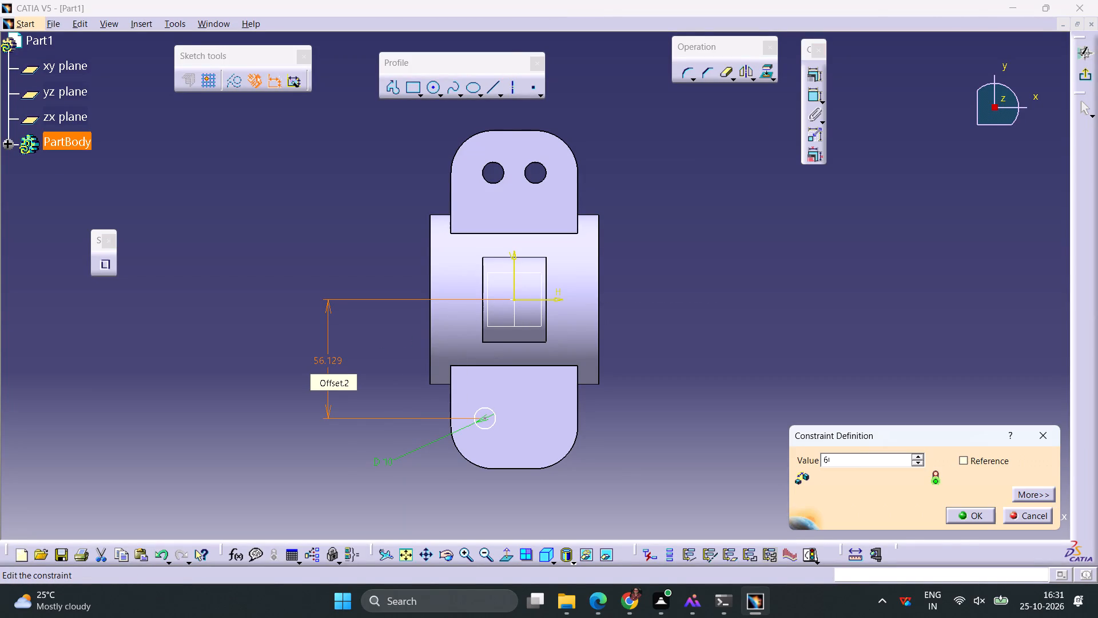
pyautogui.press('Return')
pyautogui.click(669, 382)
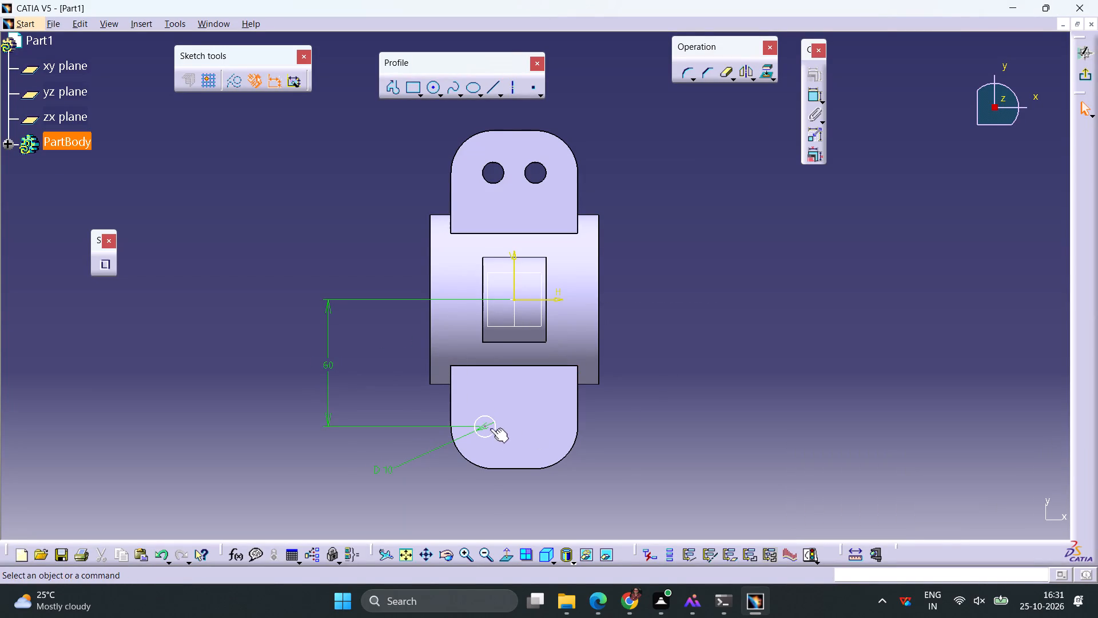
# Dimension the distance from the circle's centre to the vertical sketch axis and set it to 10 mm.
pyautogui.click(486, 426)
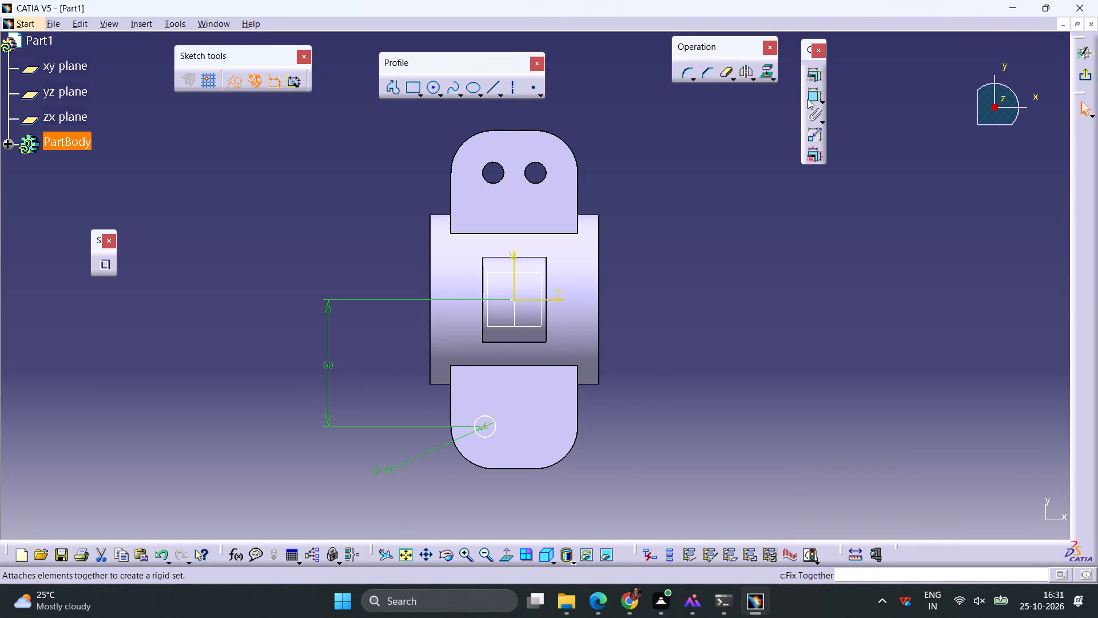
pyautogui.click(810, 97)
pyautogui.click(514, 267)
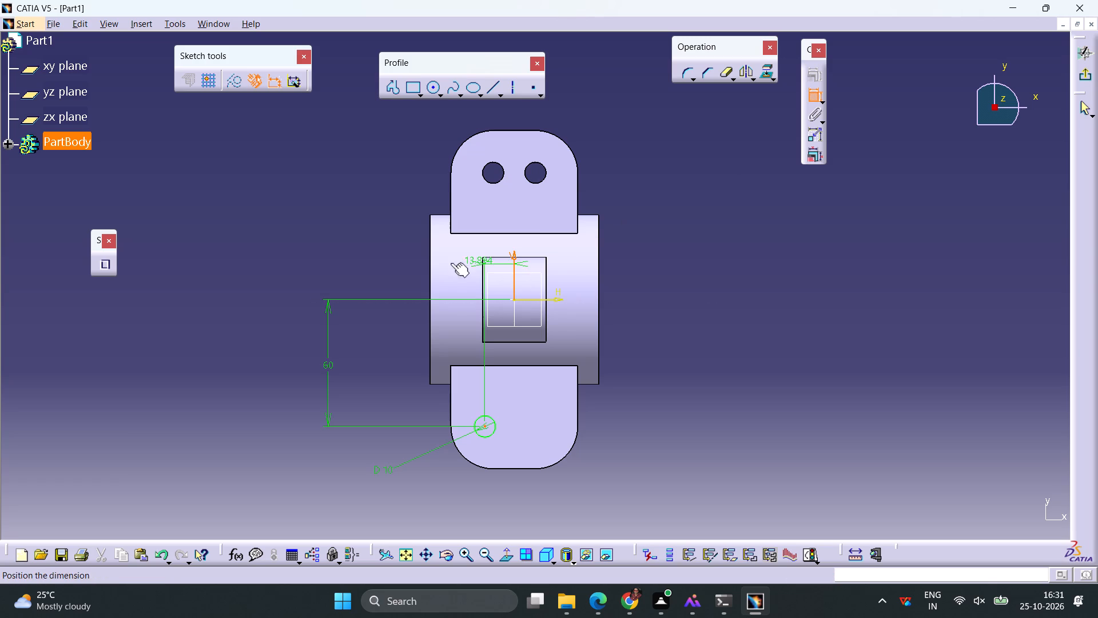
pyautogui.click(380, 255)
pyautogui.doubleClick(384, 251)
pyautogui.write('10')
pyautogui.press('Return')
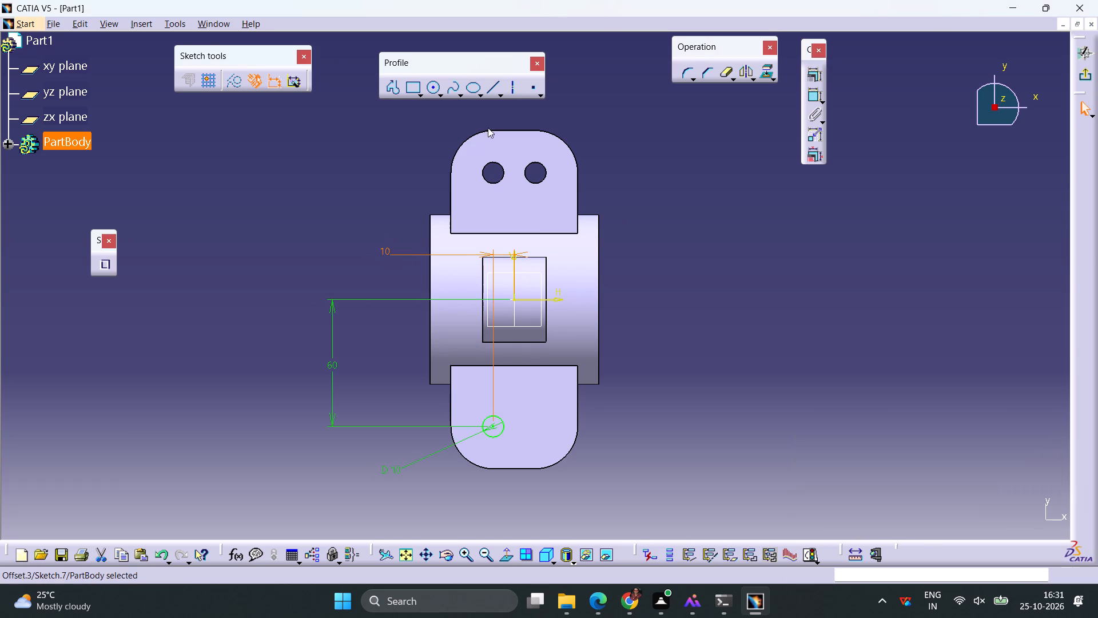
# Draw a second circle of about 10.9 mm diameter on the same flange, across the vertical axis from the first.
pyautogui.click(433, 90)
pyautogui.click(550, 406)
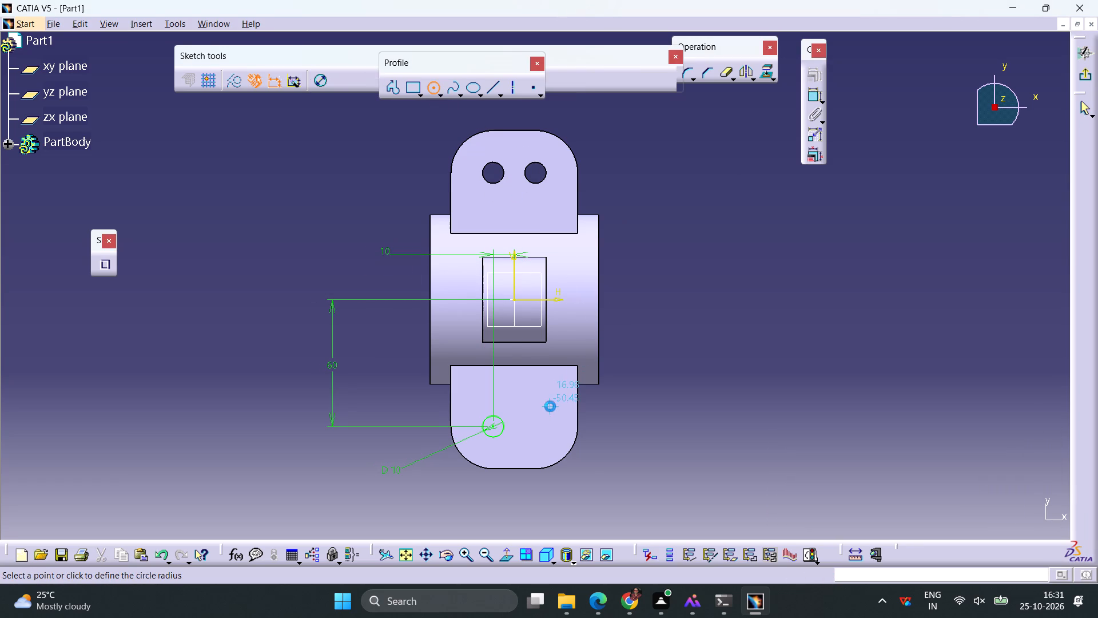
pyautogui.click(556, 395)
# Dimension the second circle's diameter and set it to 10 mm.
pyautogui.click(810, 92)
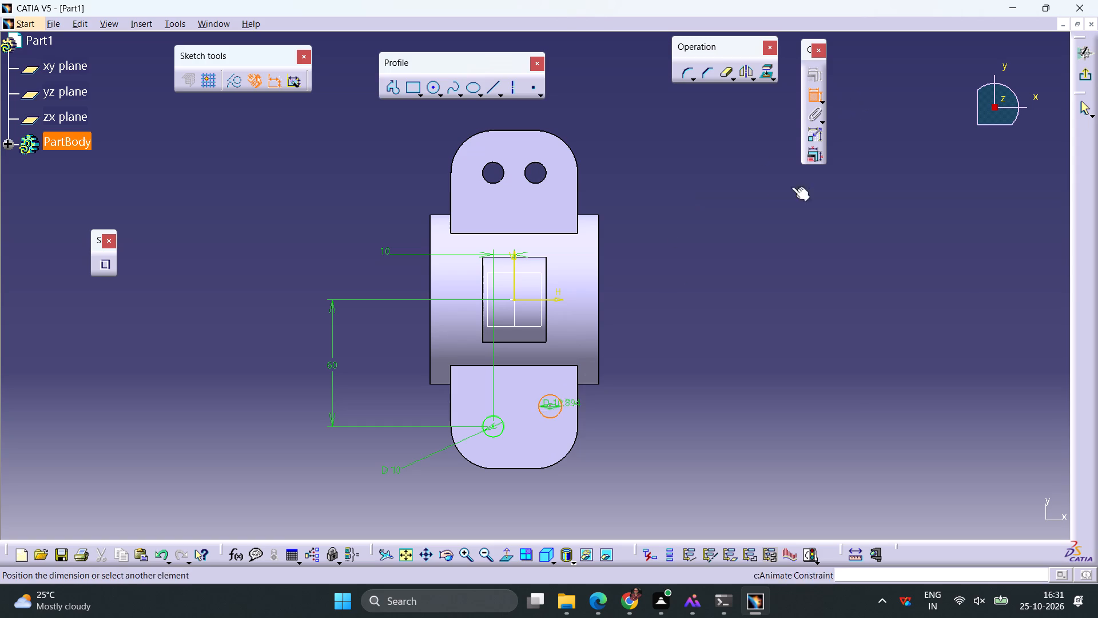
pyautogui.click(649, 442)
pyautogui.doubleClick(654, 440)
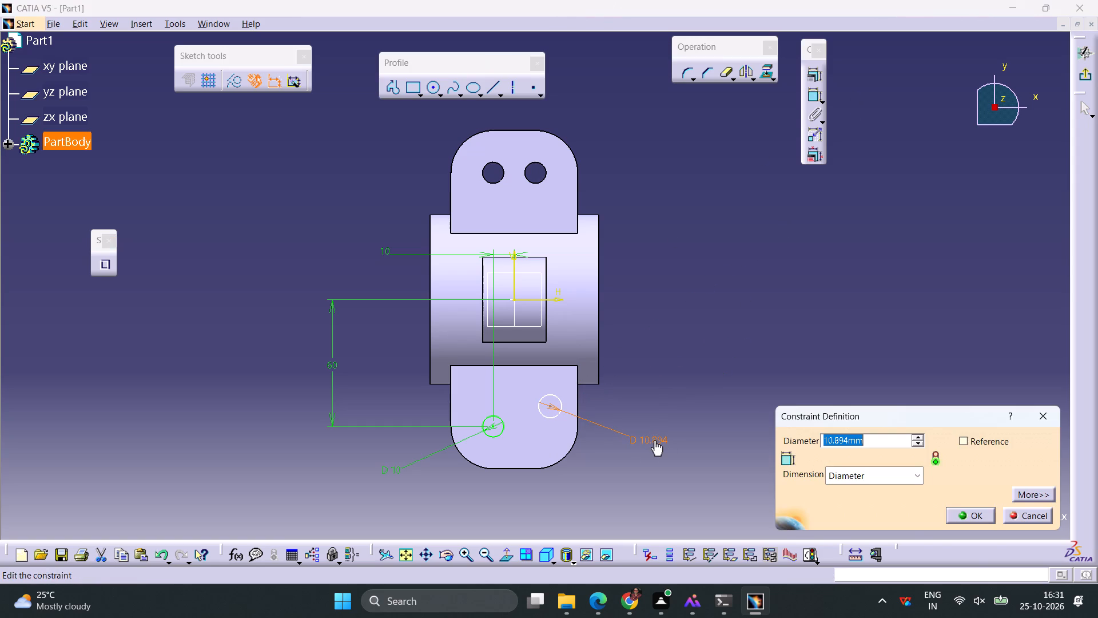
pyautogui.write('10')
pyautogui.press('Return')
pyautogui.click(694, 365)
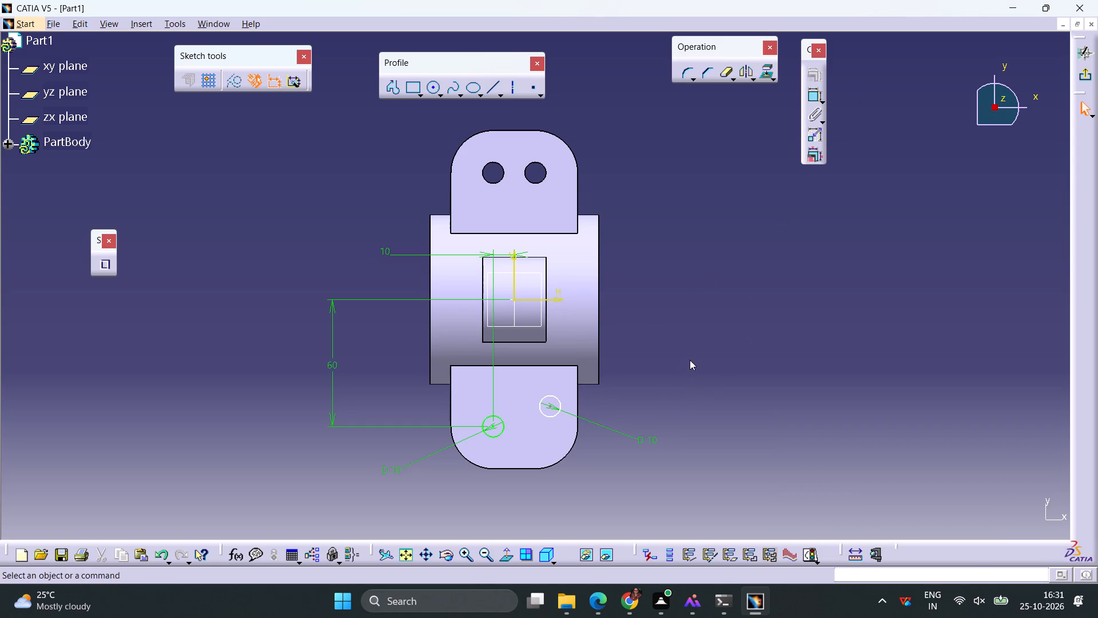
# Dimension the distance from the second circle's centre to the horizontal sketch axis and set it to 60 mm.
pyautogui.click(548, 406)
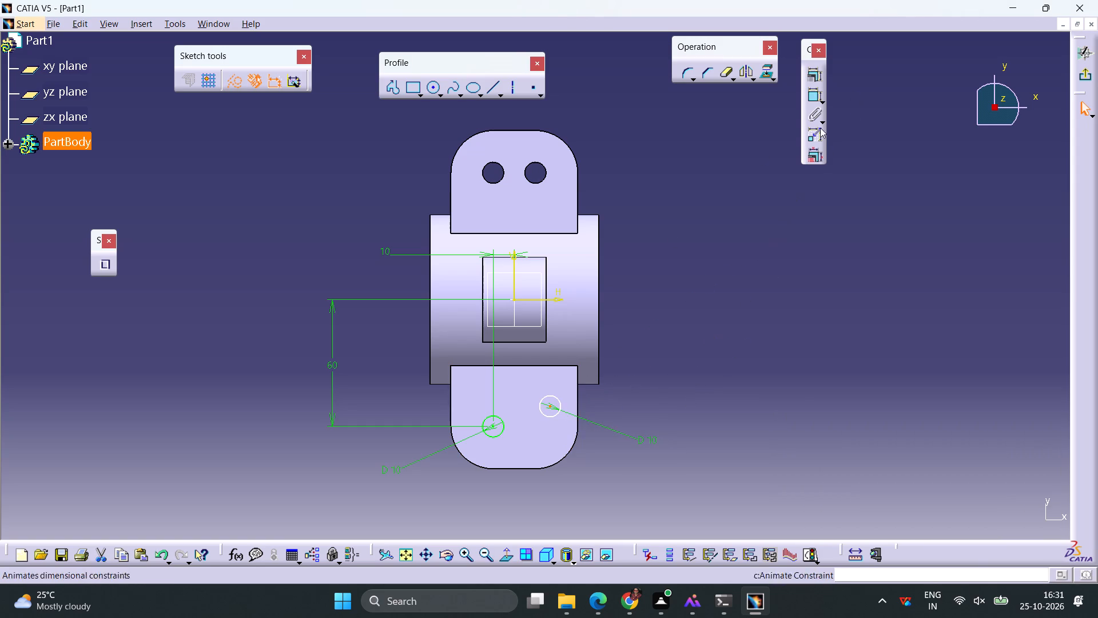
pyautogui.click(810, 97)
pyautogui.click(543, 299)
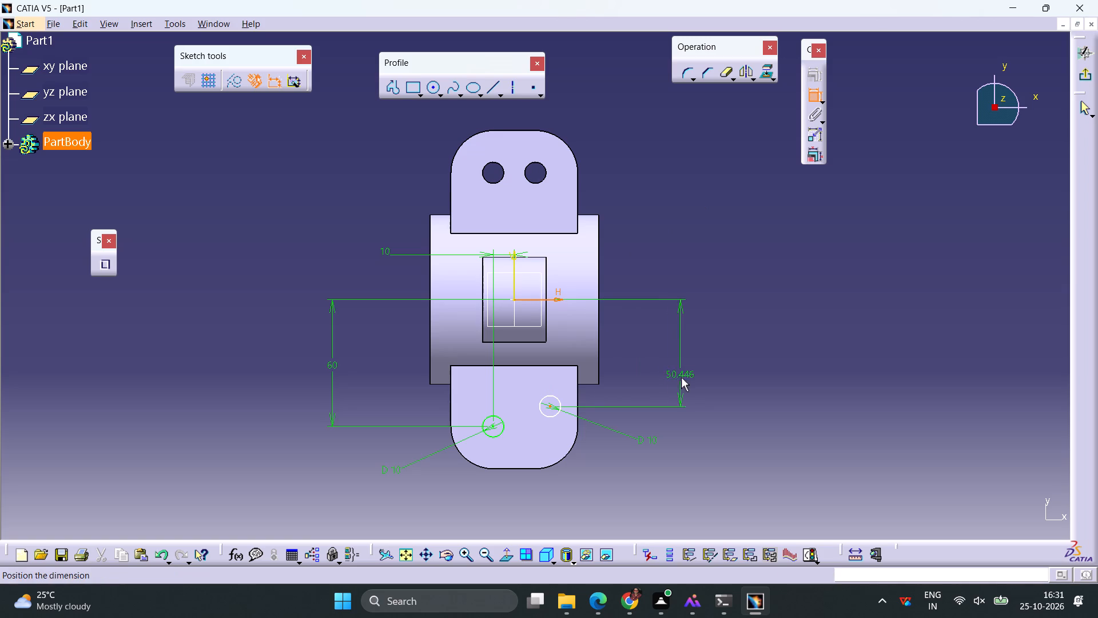
pyautogui.click(690, 362)
pyautogui.doubleClick(694, 359)
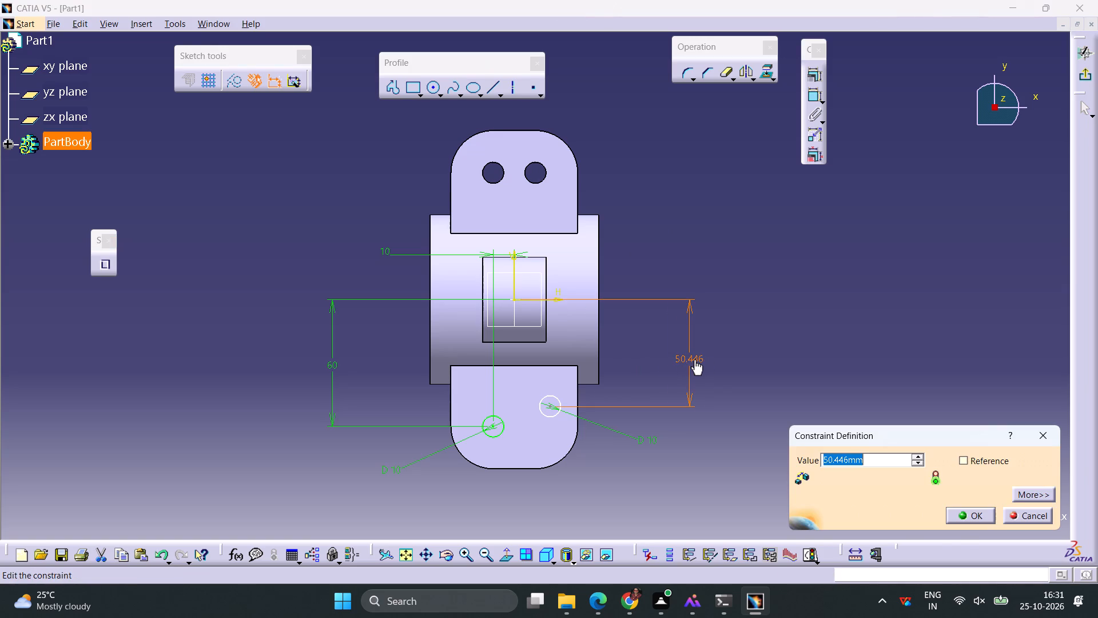
pyautogui.write('60')
pyautogui.press('Return')
pyautogui.click(746, 339)
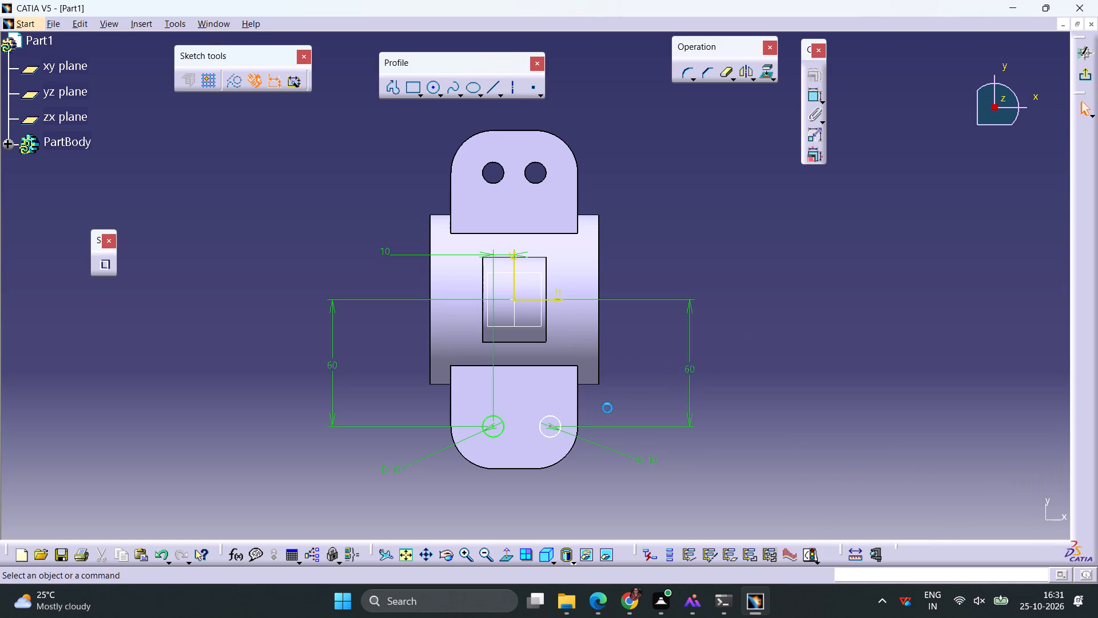
# Dimension the distance from the second circle's centre to the vertical sketch axis, set it to 10 mm, and exit the sketch.
pyautogui.click(550, 427)
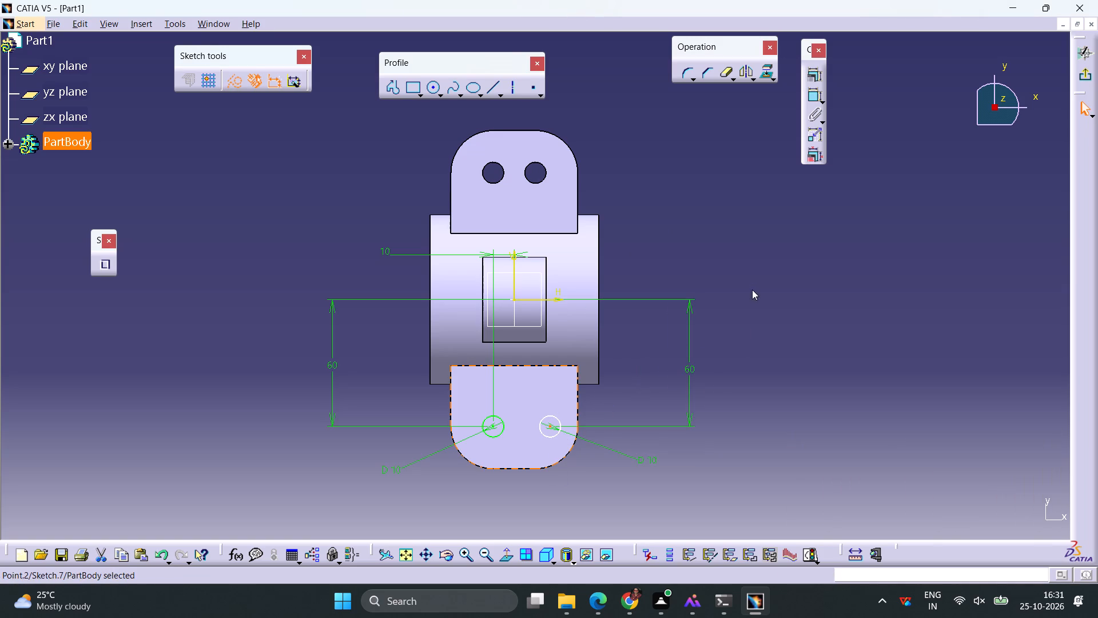
pyautogui.click(817, 94)
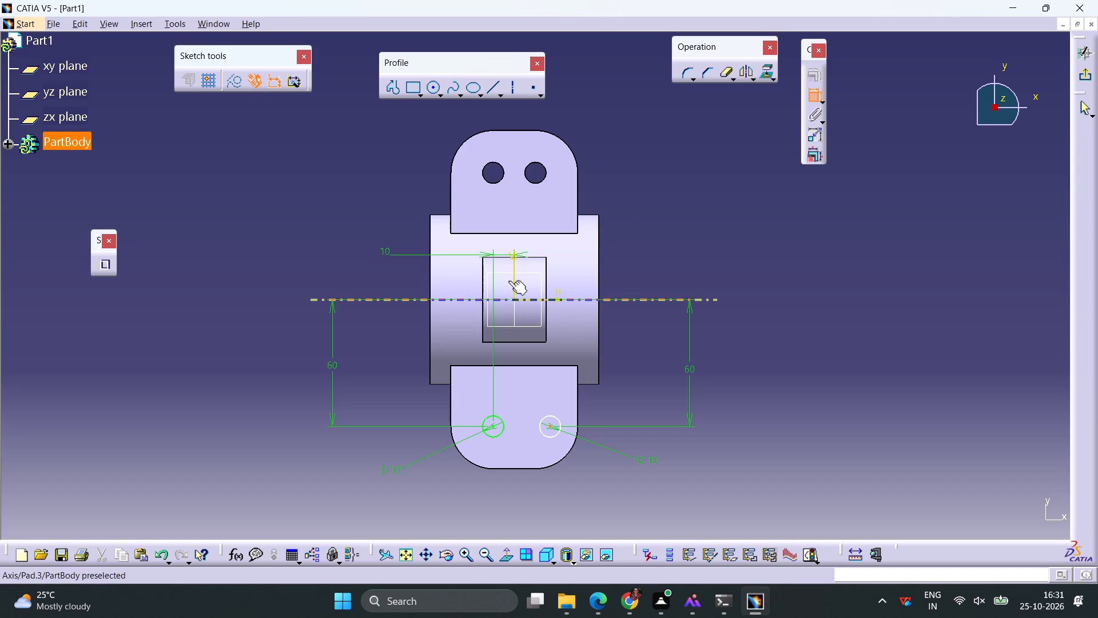
pyautogui.click(514, 275)
pyautogui.click(657, 248)
pyautogui.doubleClick(660, 246)
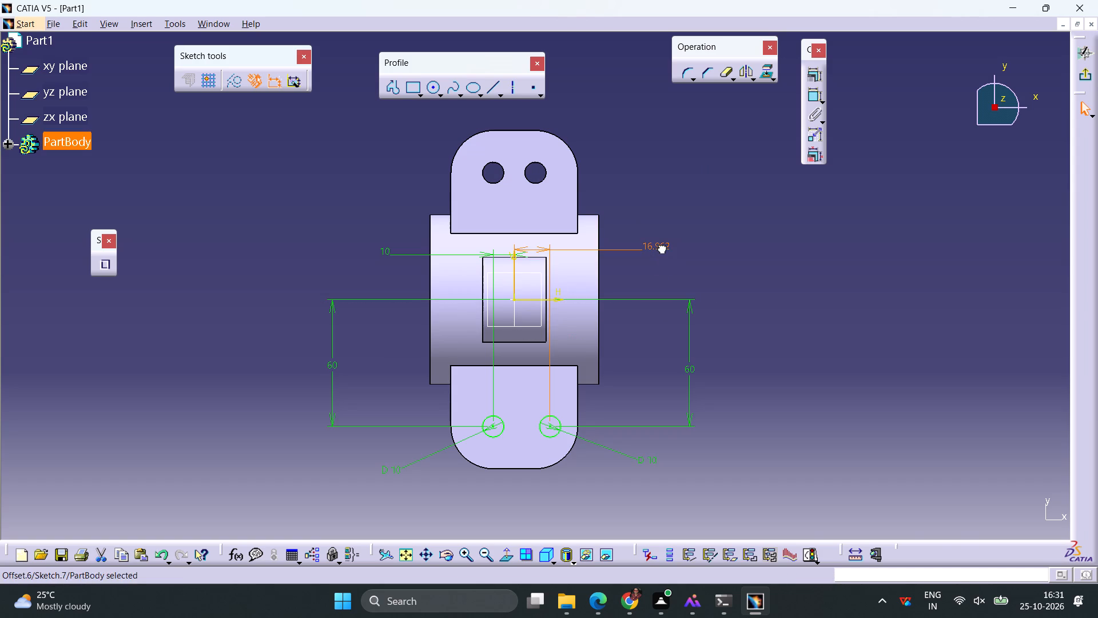
pyautogui.write('10')
pyautogui.press('Return')
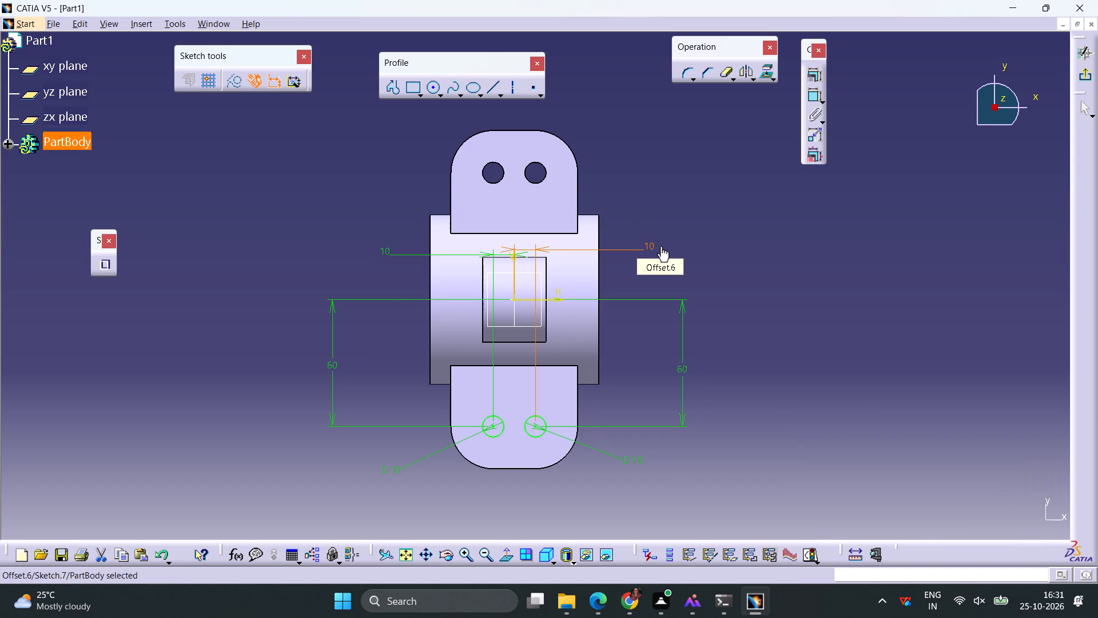
pyautogui.click(1088, 77)
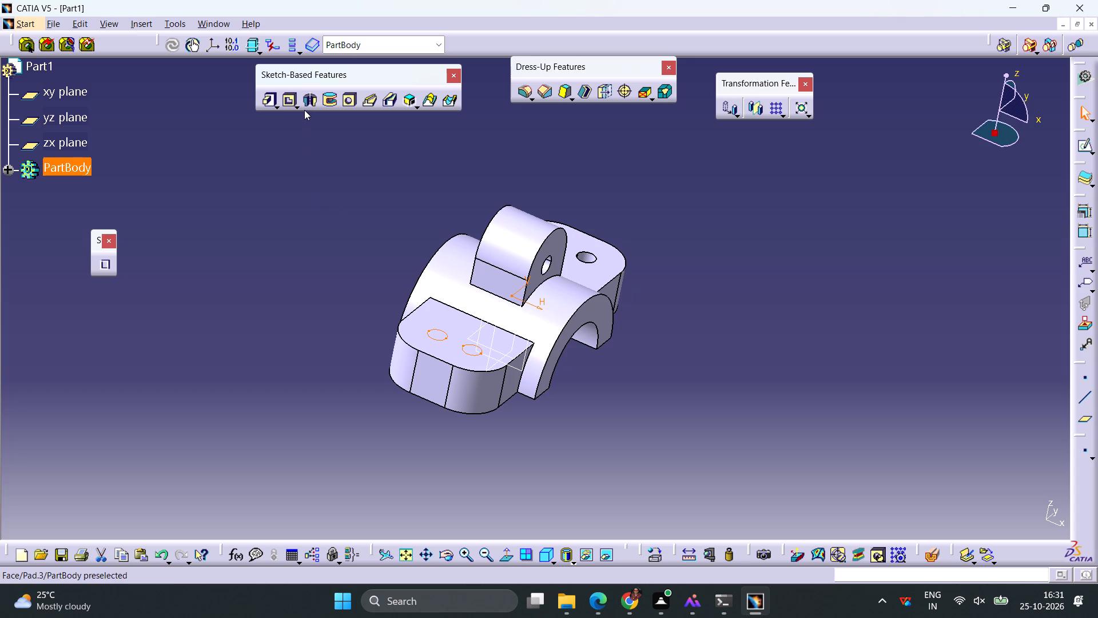
# Pocket the two-circle sketch through the second flange with the limit type Up to last.
pyautogui.click(289, 102)
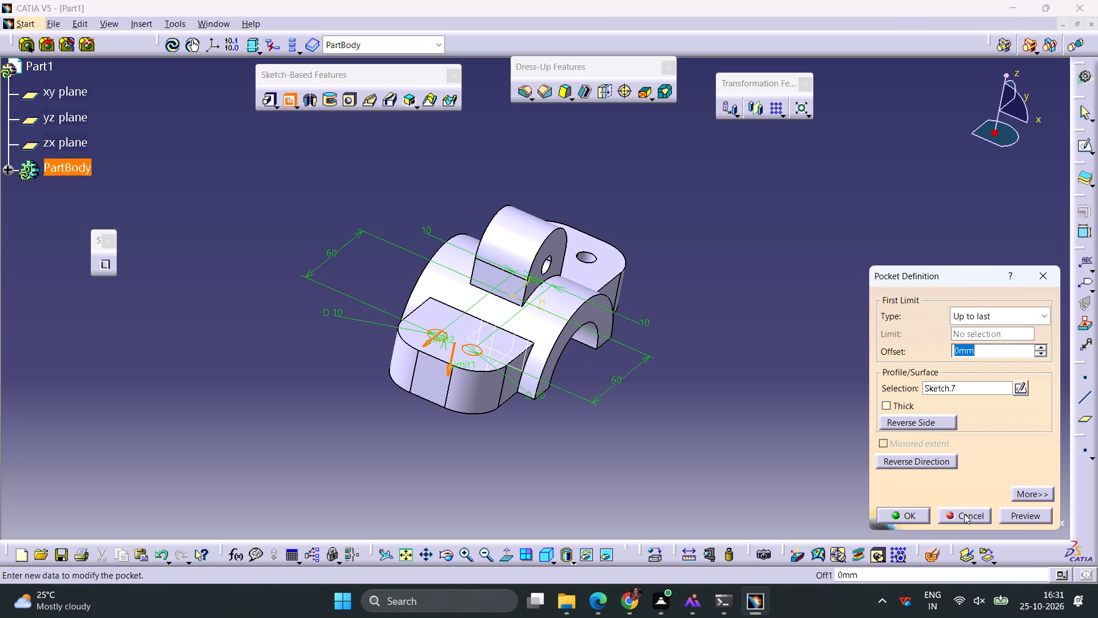
pyautogui.click(1009, 516)
pyautogui.click(908, 518)
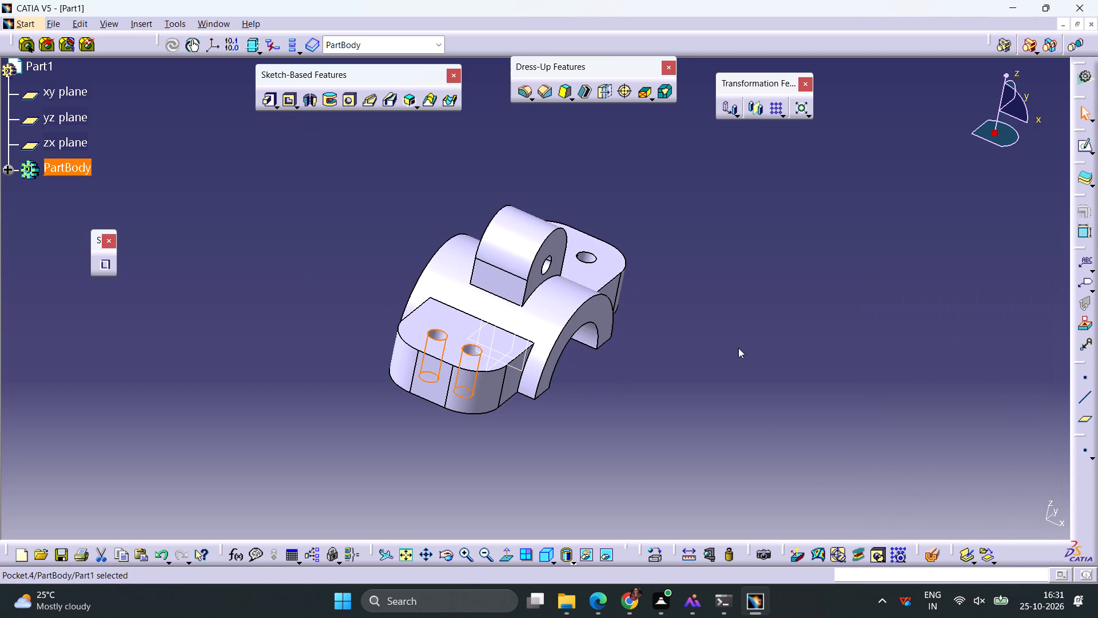
pyautogui.click(732, 336)
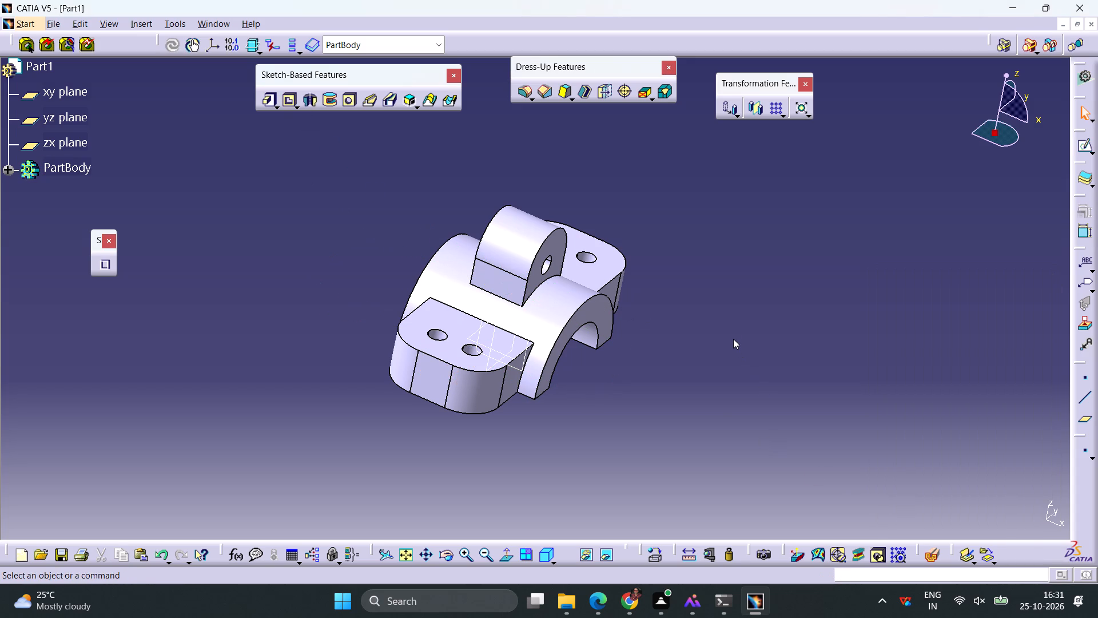
# Sketch on the yz plane a line about 22 mm long, sloping down and outward from the lug's straight edge.
pyautogui.moveTo(671, 413); pyautogui.dragTo(610, 442, button='middle')
pyautogui.moveTo(671, 413); pyautogui.dragTo(610, 442, button='right')
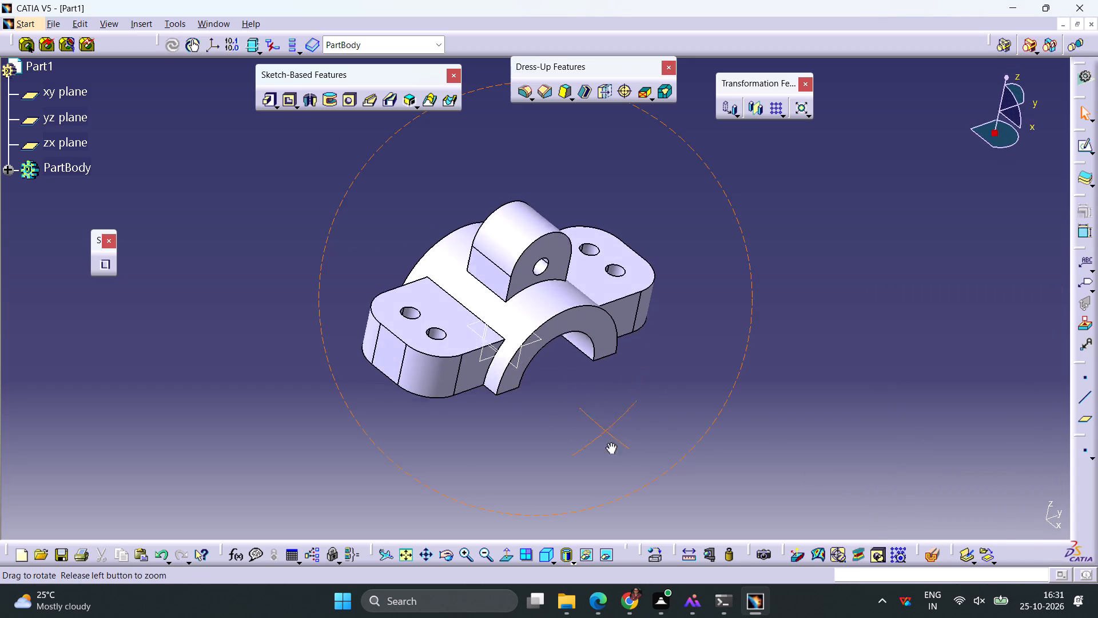
pyautogui.moveTo(610, 442); pyautogui.dragTo(614, 452, button='middle')
pyautogui.moveTo(610, 442); pyautogui.dragTo(614, 452, button='right')
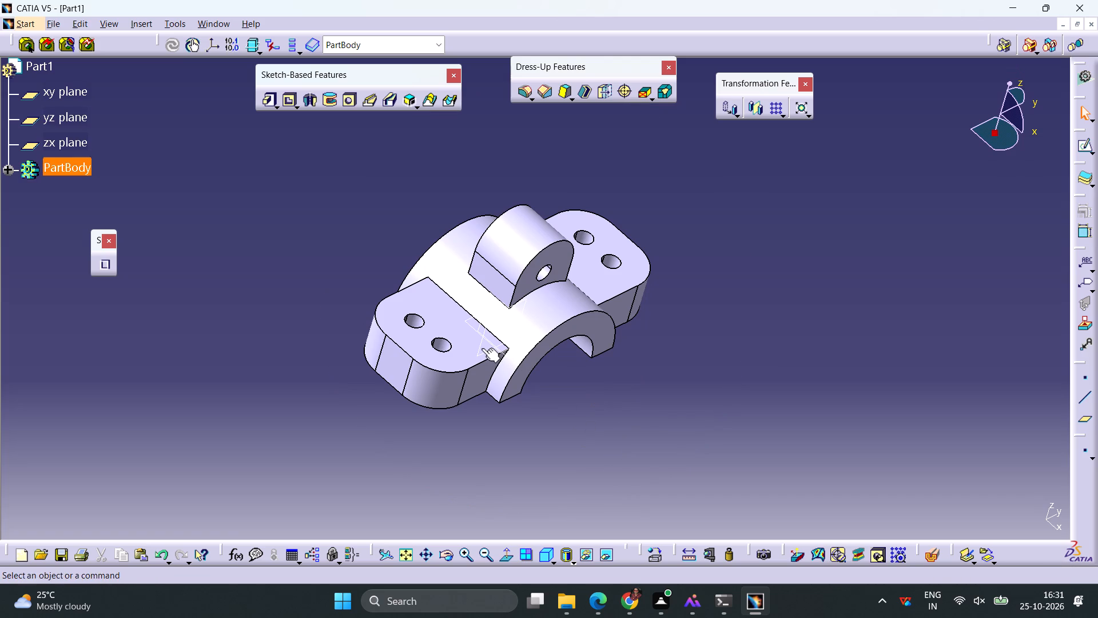
pyautogui.click(482, 348)
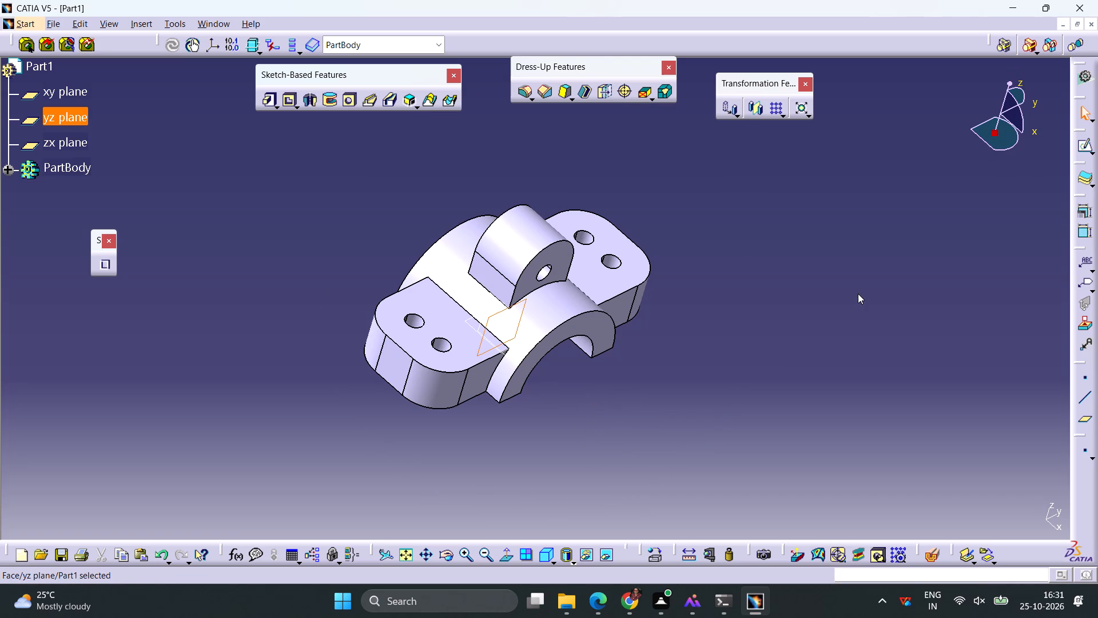
pyautogui.click(1085, 146)
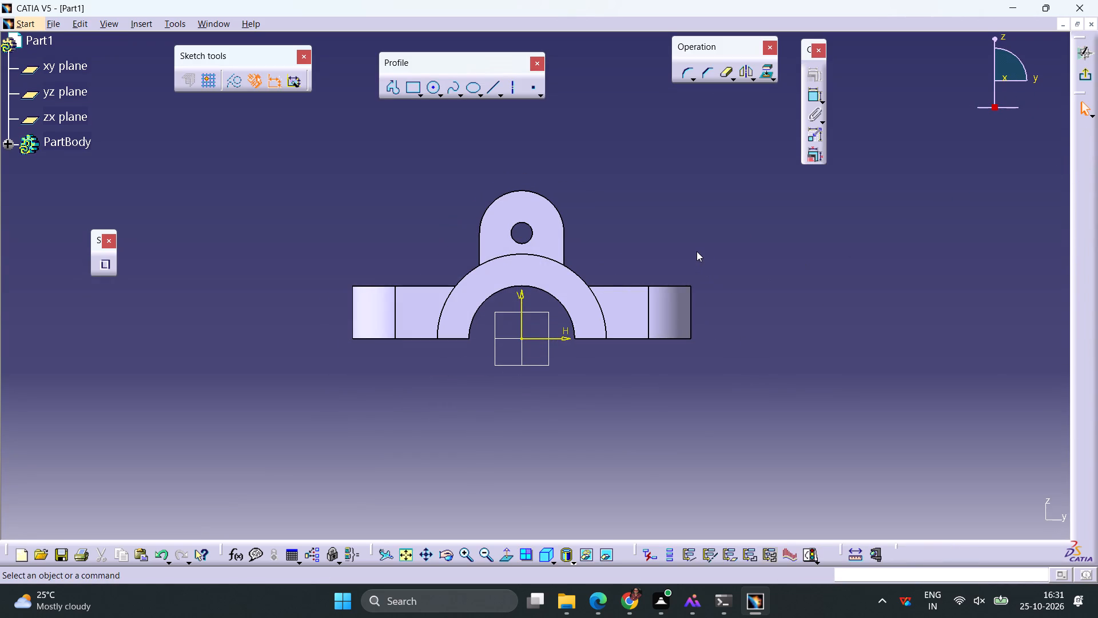
pyautogui.click(486, 92)
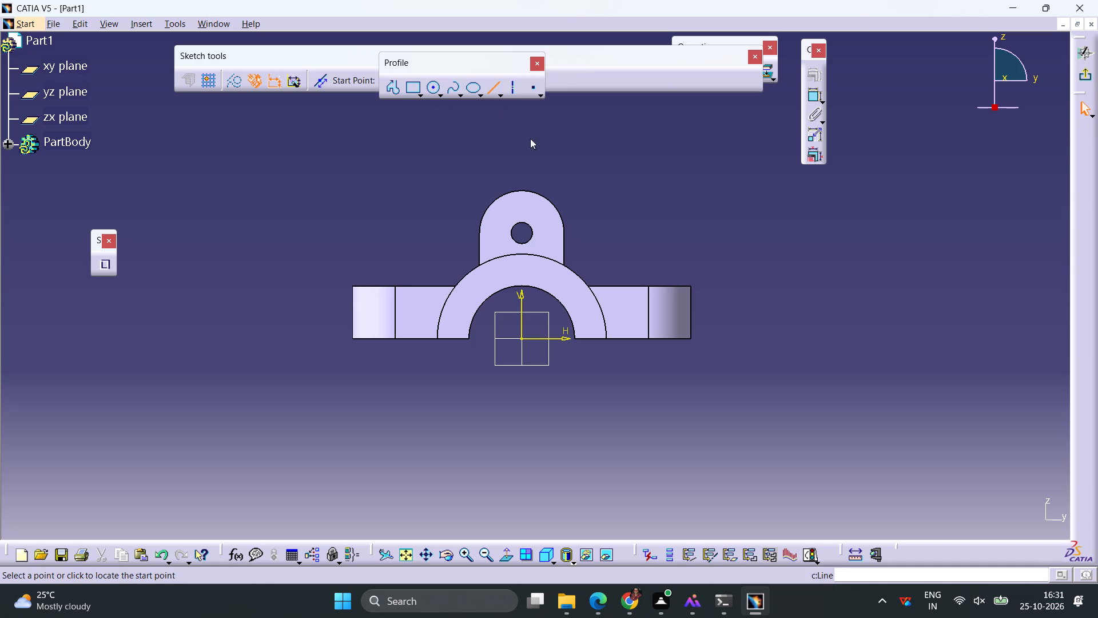
pyautogui.click(564, 228)
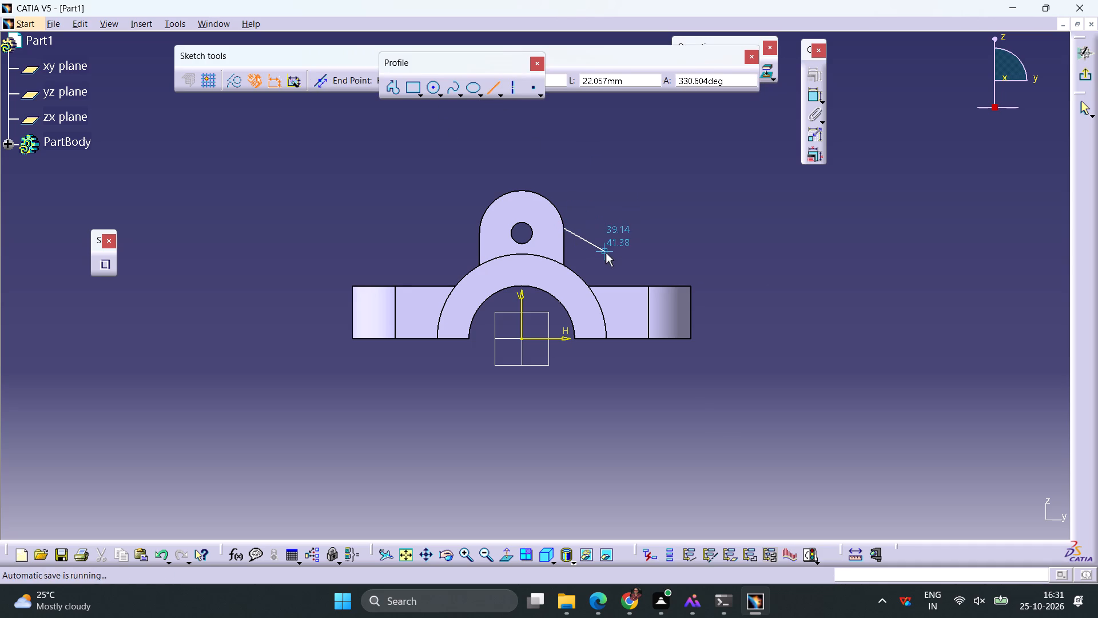
pyautogui.click(606, 253)
# Make the line's upper endpoint coincident with the vertex where the lug's arc meets its straight side.
pyautogui.moveTo(607, 224); pyautogui.dragTo(606, 274, button='middle')
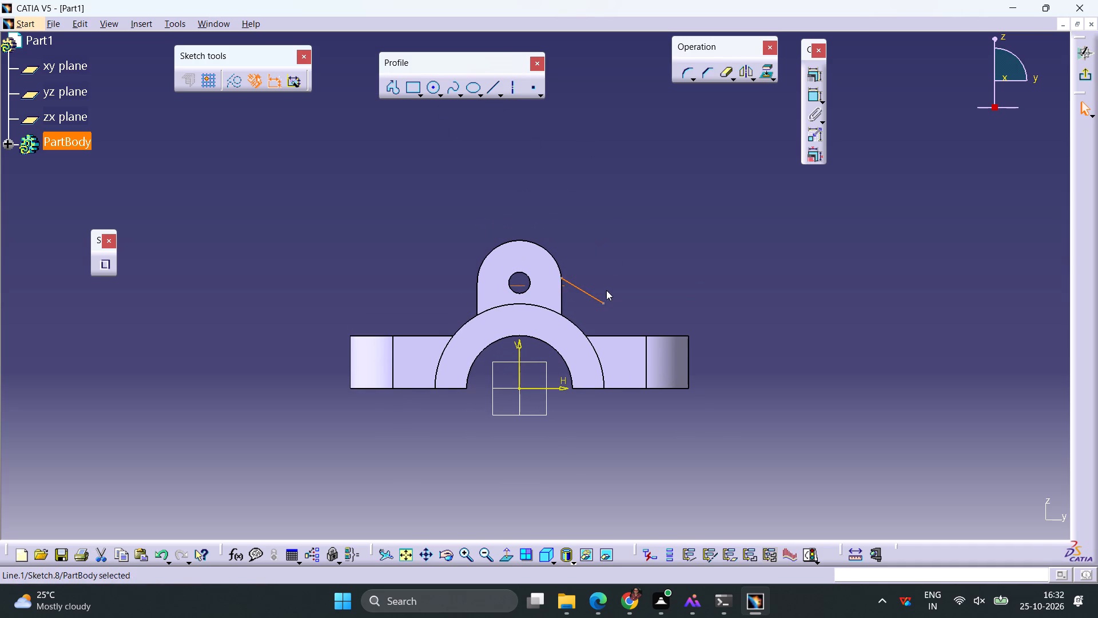
pyautogui.click(607, 287)
pyautogui.keyDown('ctrl'); pyautogui.moveTo(608, 284); pyautogui.dragTo(612, 172, button='middle'); pyautogui.keyUp('ctrl')
pyautogui.moveTo(670, 279); pyautogui.dragTo(679, 285)
pyautogui.click(682, 263)
pyautogui.click(642, 264)
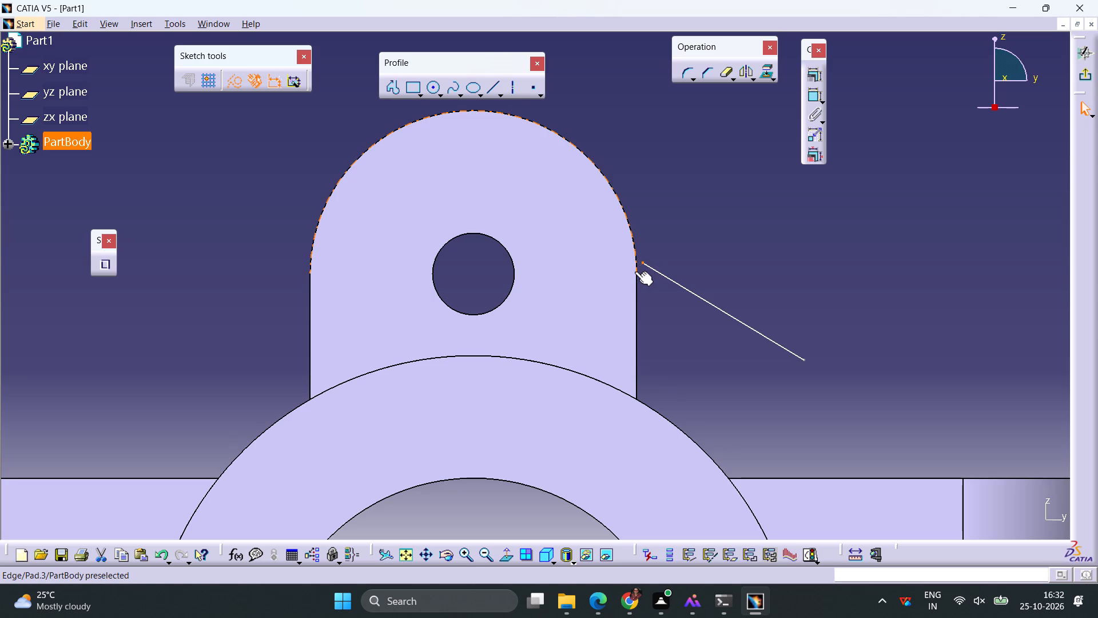
pyautogui.keyDown('ctrl'); pyautogui.click(636, 274); pyautogui.keyUp('ctrl')
pyautogui.click(810, 81)
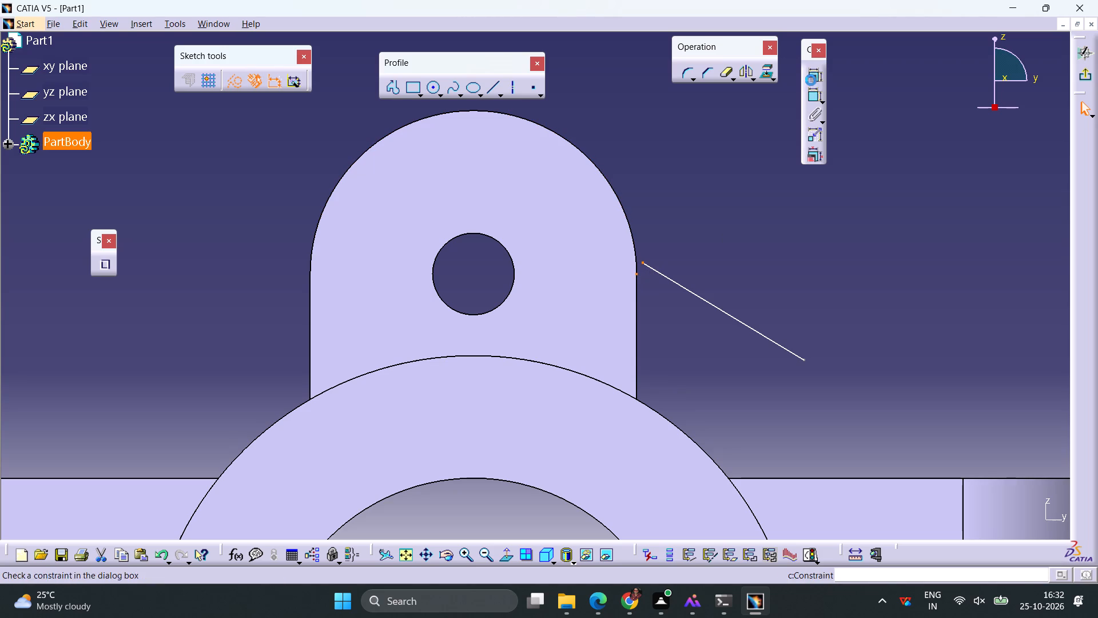
pyautogui.click(1000, 316)
pyautogui.click(955, 512)
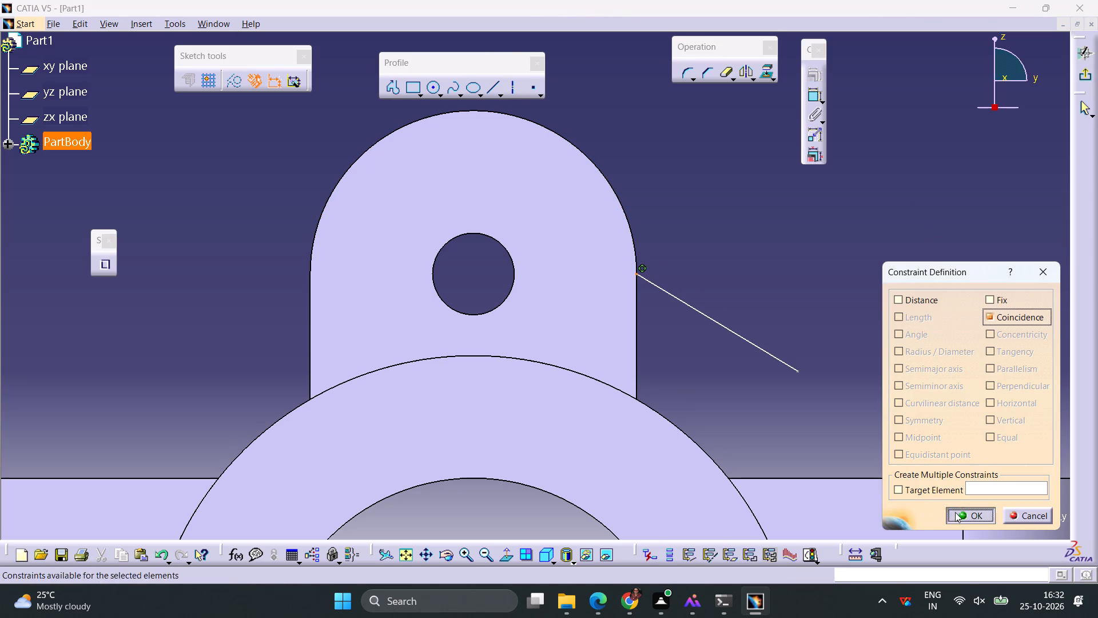
# Dimension the distance from the line's lower endpoint to the vertical sketch axis and set it to 45 mm.
pyautogui.moveTo(824, 309); pyautogui.dragTo(777, 191, button='middle')
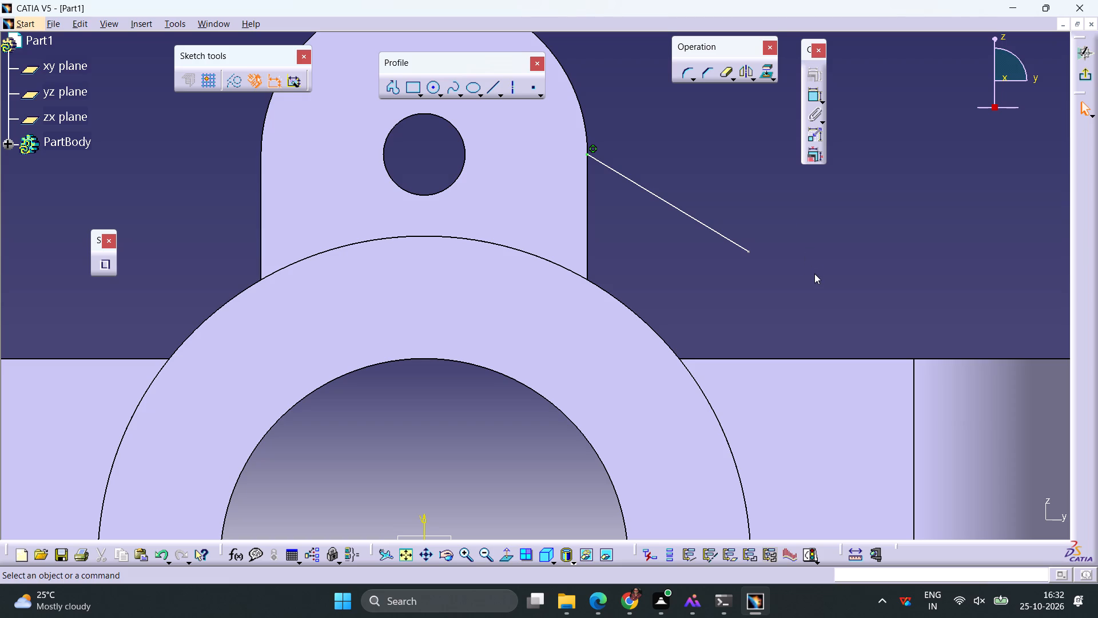
pyautogui.click(750, 251)
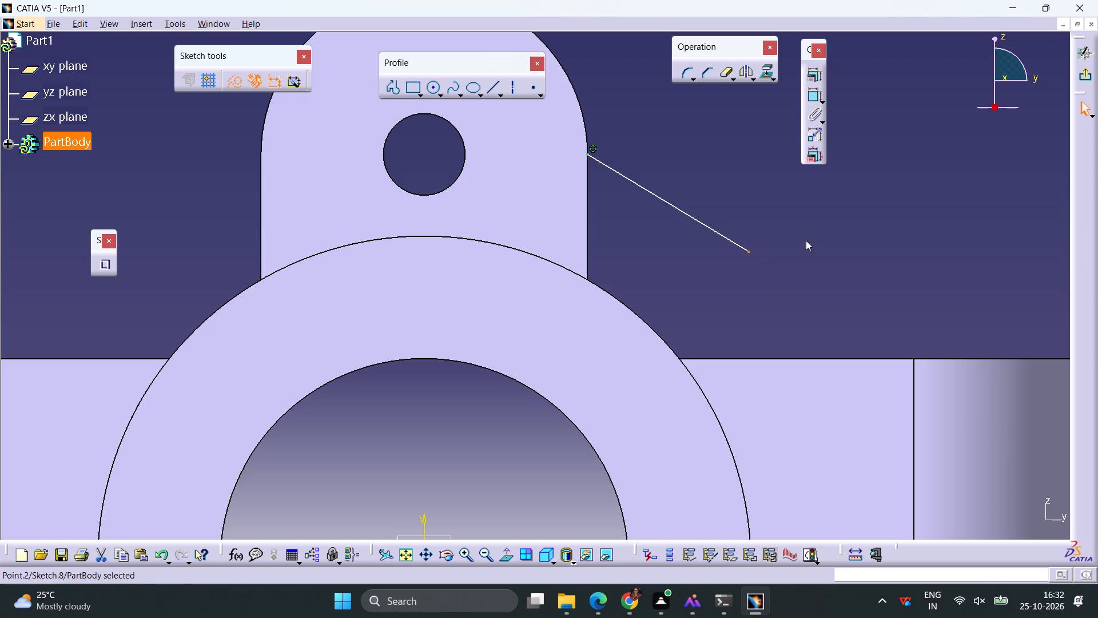
pyautogui.click(814, 94)
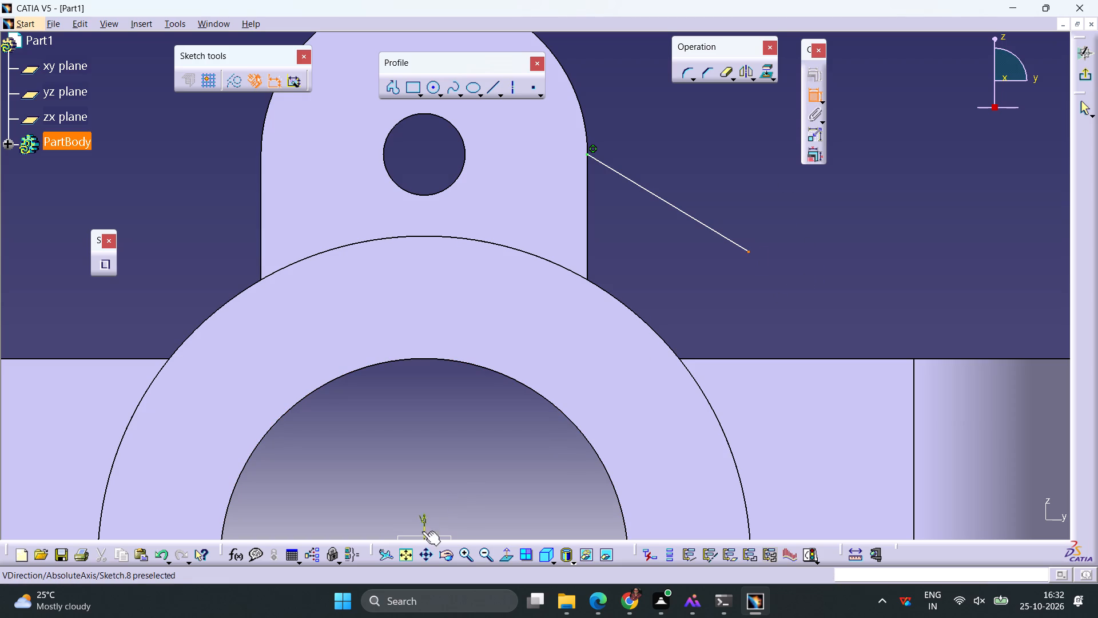
pyautogui.click(422, 528)
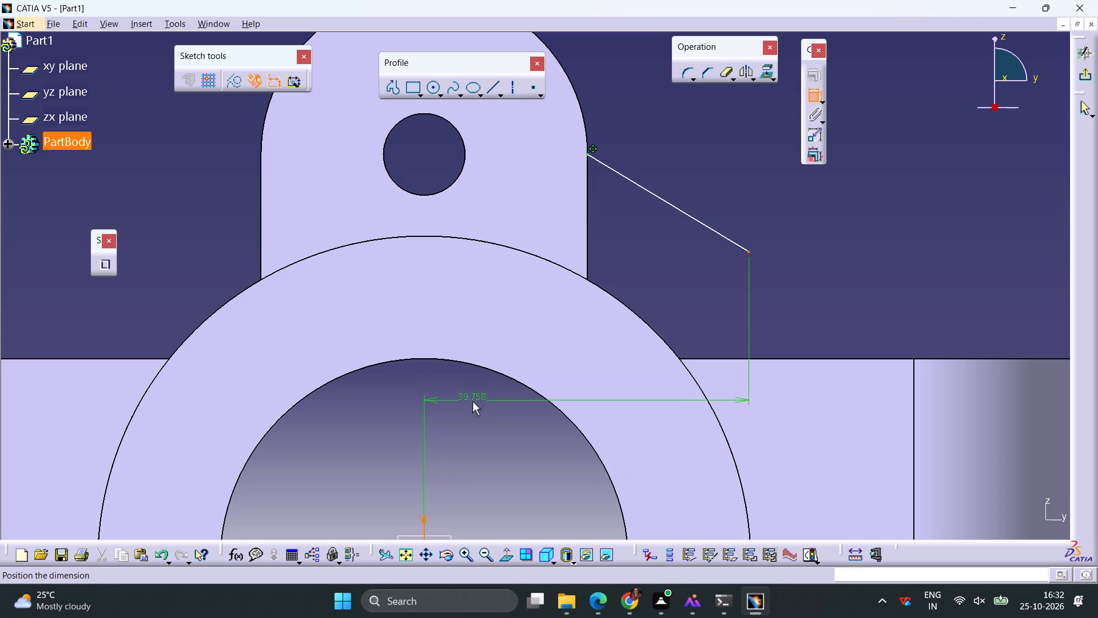
pyautogui.click(472, 404)
pyautogui.doubleClick(475, 398)
pyautogui.write('45')
pyautogui.press('Return')
pyautogui.click(810, 306)
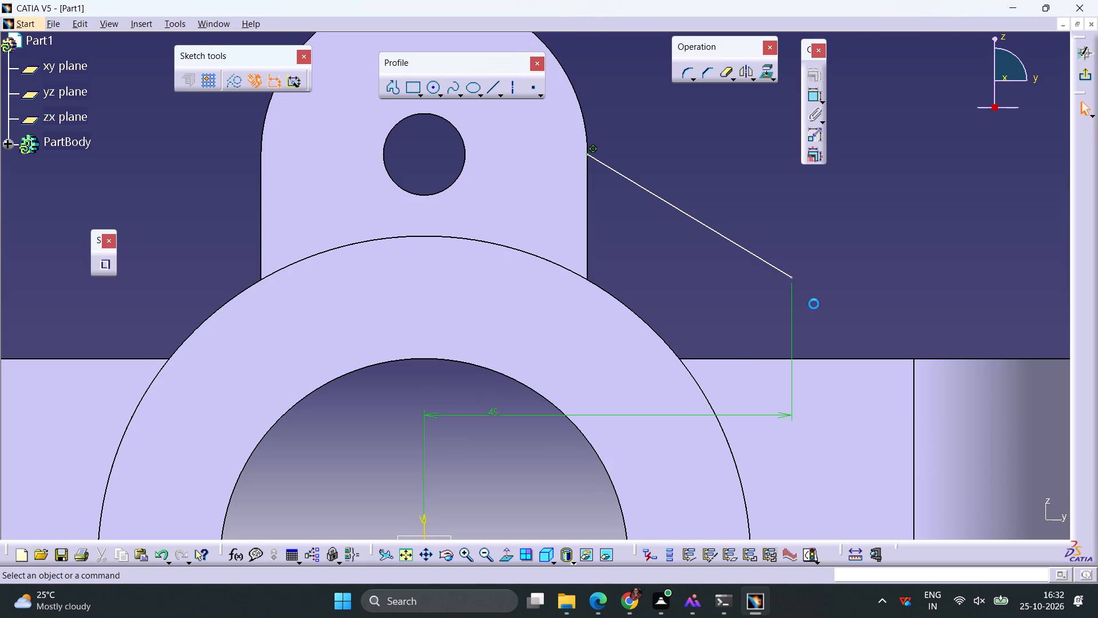
# Make the line's lower endpoint coincident with the flange's top edge and exit the sketch.
pyautogui.click(791, 278)
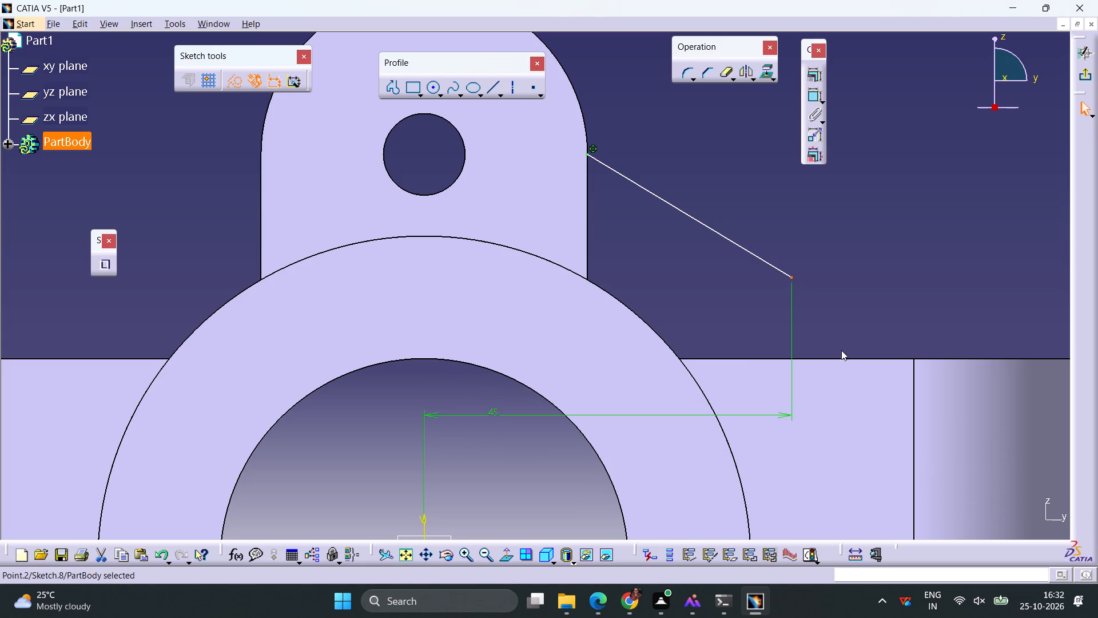
pyautogui.keyDown('ctrl'); pyautogui.click(813, 358); pyautogui.keyUp('ctrl')
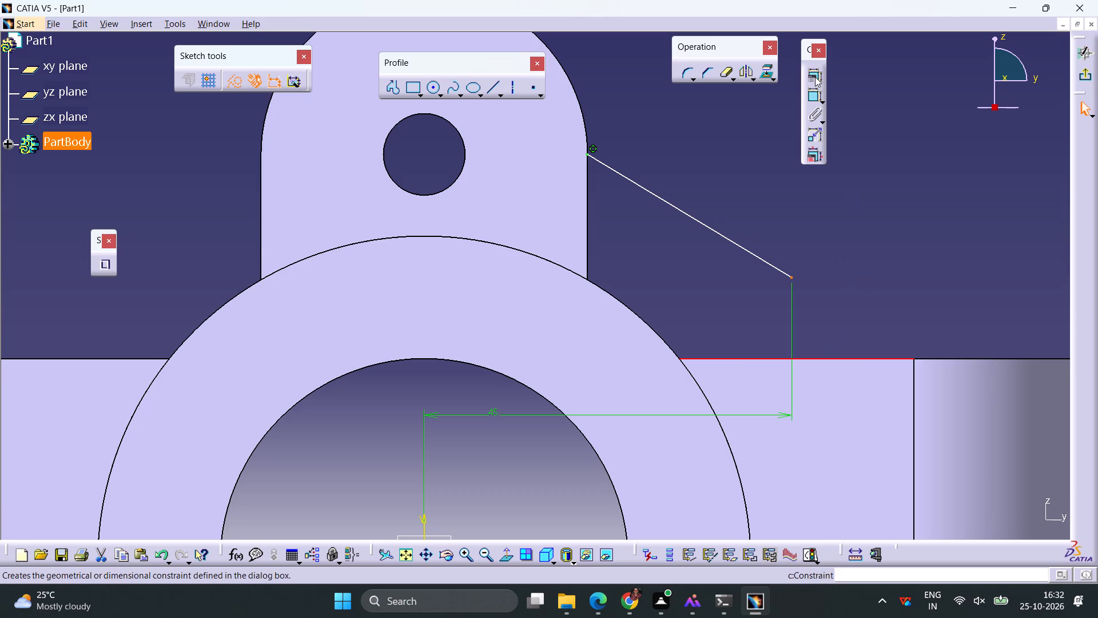
pyautogui.click(815, 79)
pyautogui.click(1010, 319)
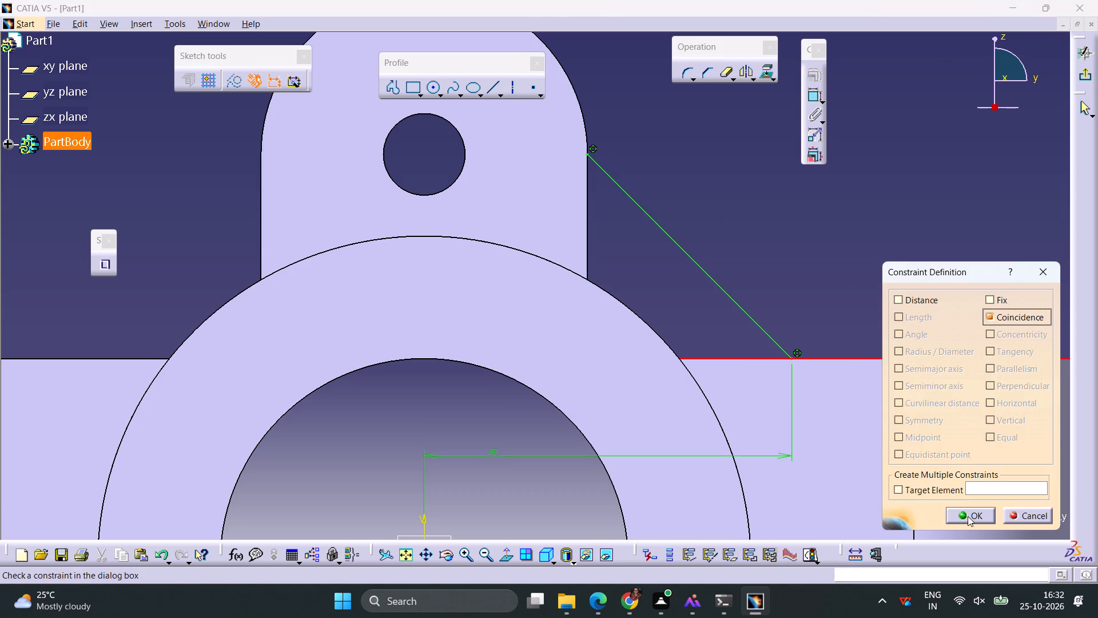
pyautogui.click(969, 518)
pyautogui.click(1085, 74)
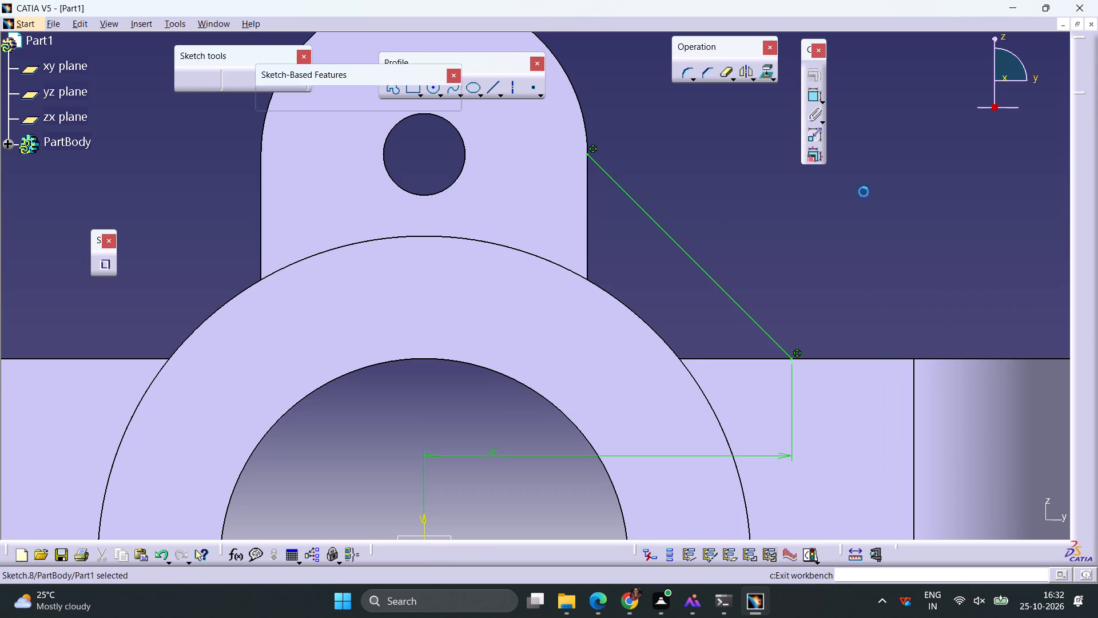
# Create a From Side stiffener from the sloping line between lug and flange, with a thickness of 10 mm.
pyautogui.keyDown('ctrl'); pyautogui.moveTo(670, 233); pyautogui.dragTo(657, 298, button='middle'); pyautogui.keyUp('ctrl')
pyautogui.moveTo(779, 368); pyautogui.dragTo(596, 427, button='middle')
pyautogui.moveTo(767, 368); pyautogui.dragTo(596, 427, button='right')
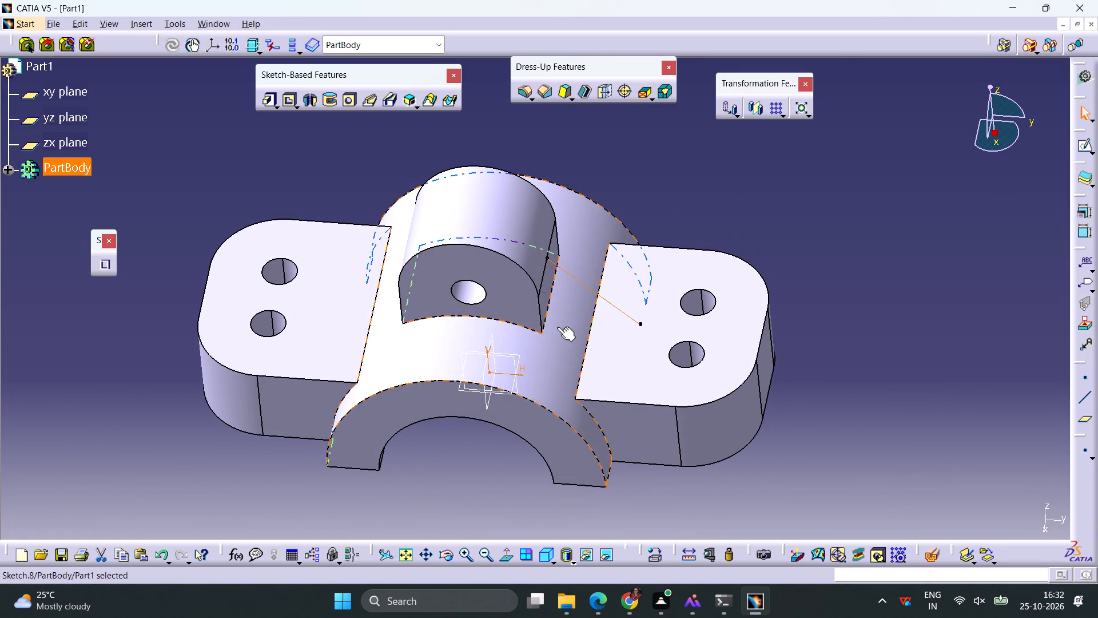
pyautogui.click(416, 107)
pyautogui.click(437, 121)
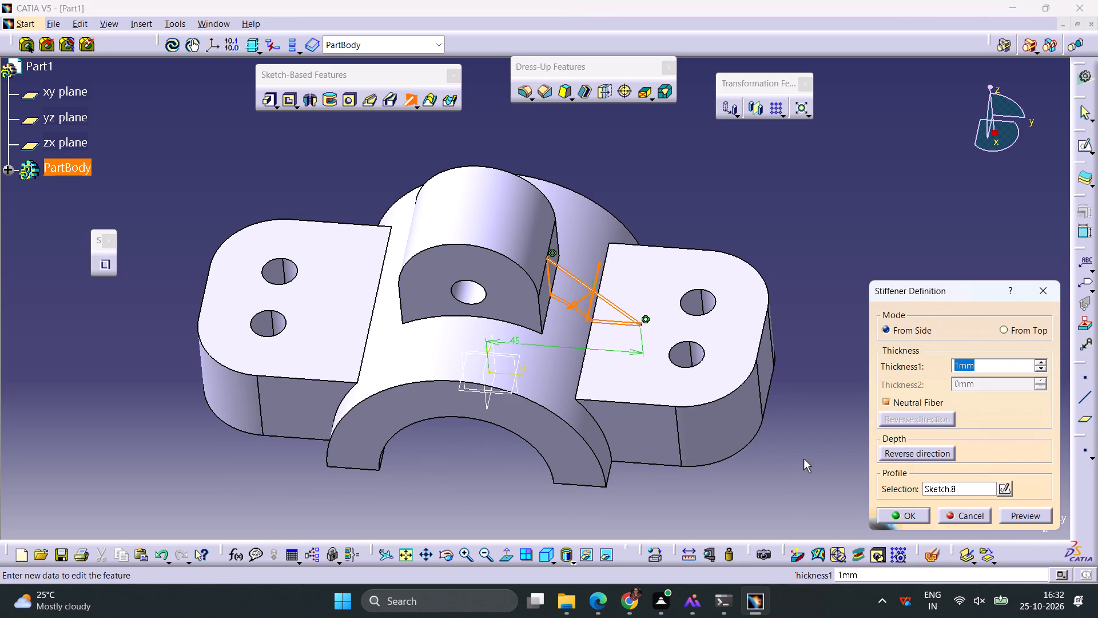
pyautogui.write('10')
pyautogui.press('Return')
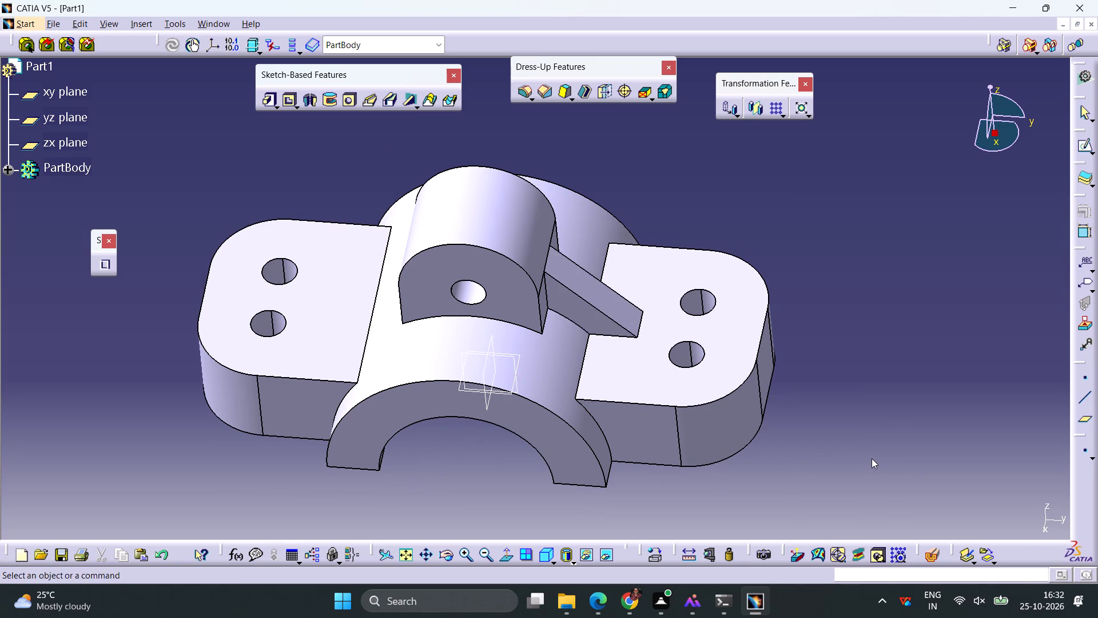
pyautogui.click(837, 417)
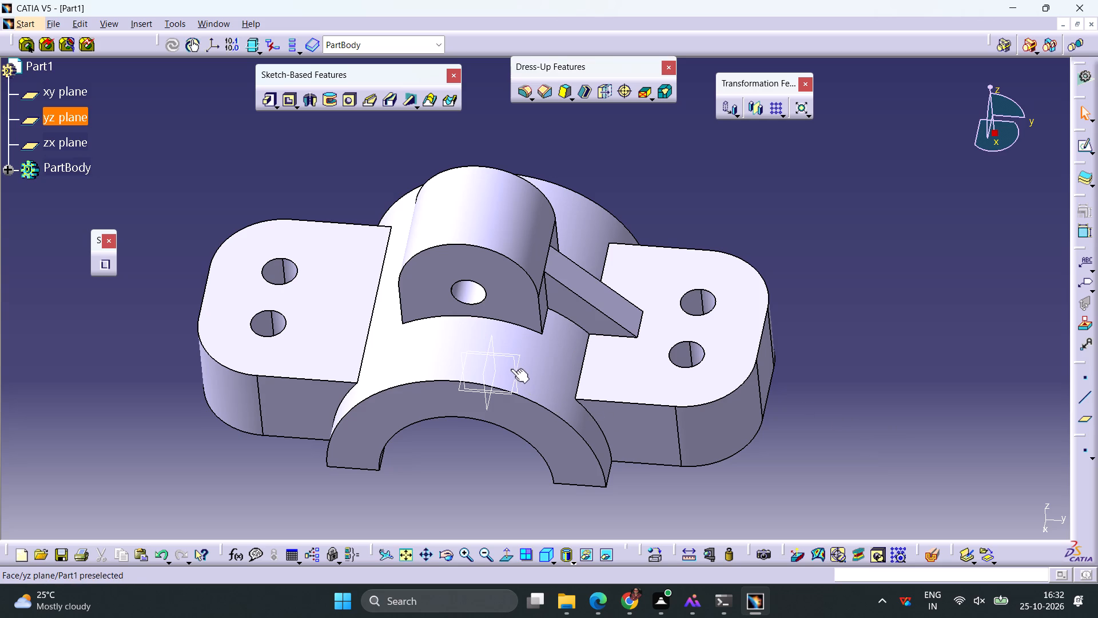
# Start a new sketch on the yz plane and draw a sloping line on the side of the lug opposite the stiffener.
pyautogui.click(514, 366)
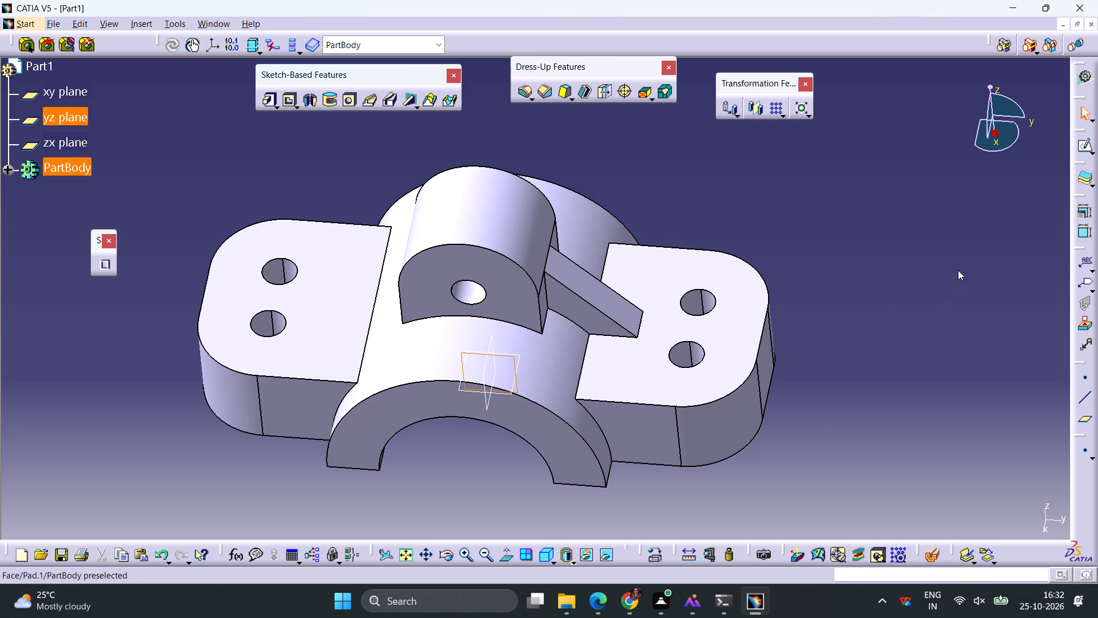
pyautogui.click(1082, 145)
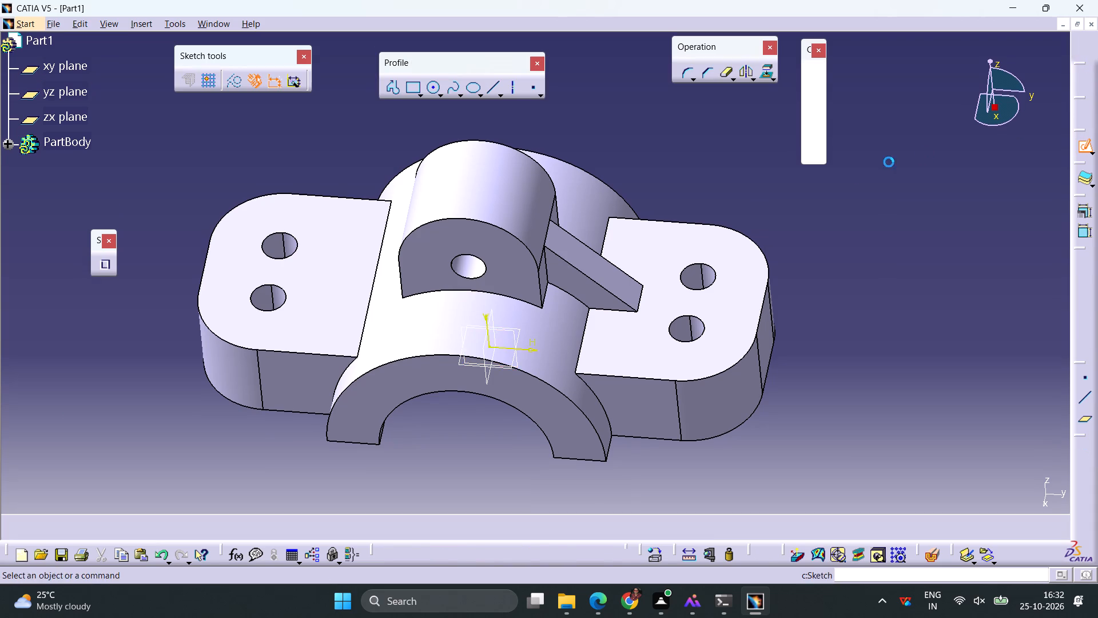
pyautogui.click(487, 90)
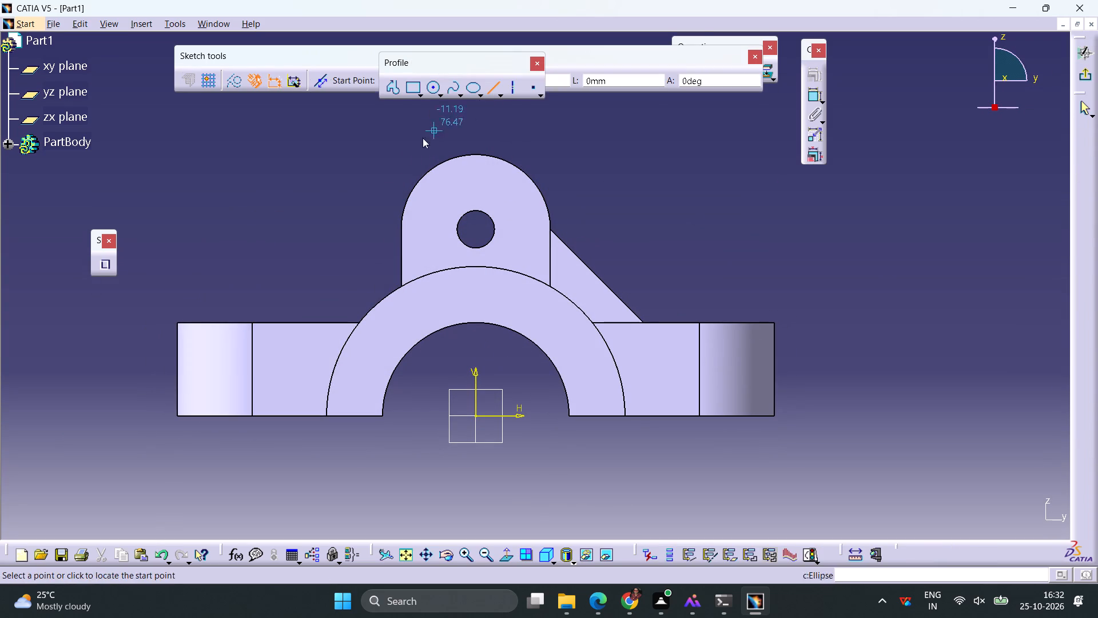
pyautogui.click(354, 231)
pyautogui.click(305, 271)
pyautogui.click(387, 251)
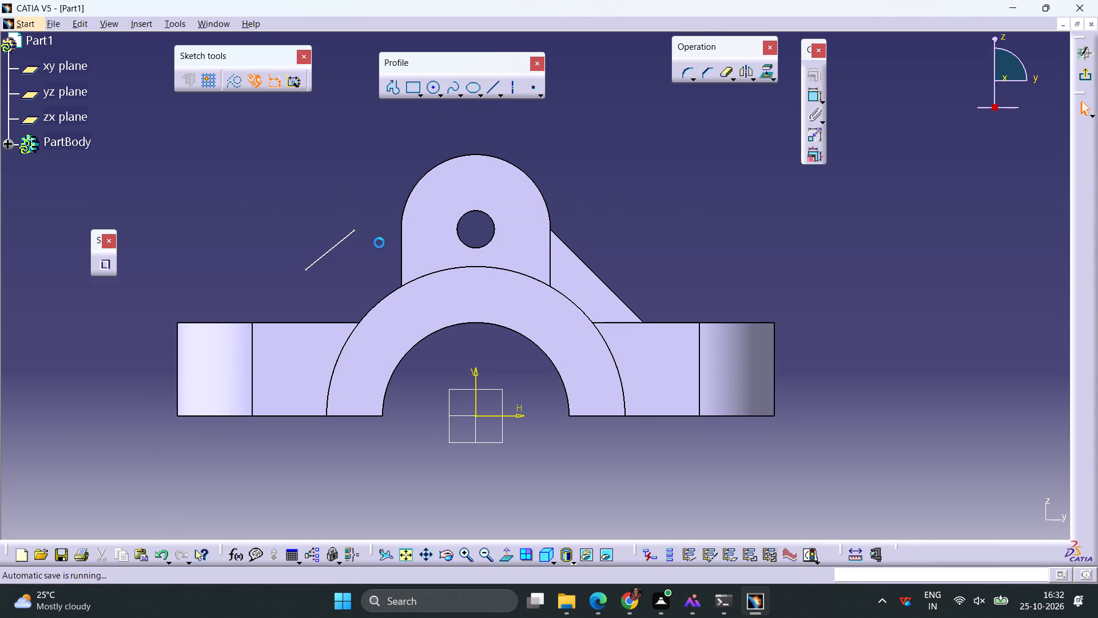
# Make the sloping line's upper endpoint coincident with the end of the lug's straight side edge.
pyautogui.click(352, 230)
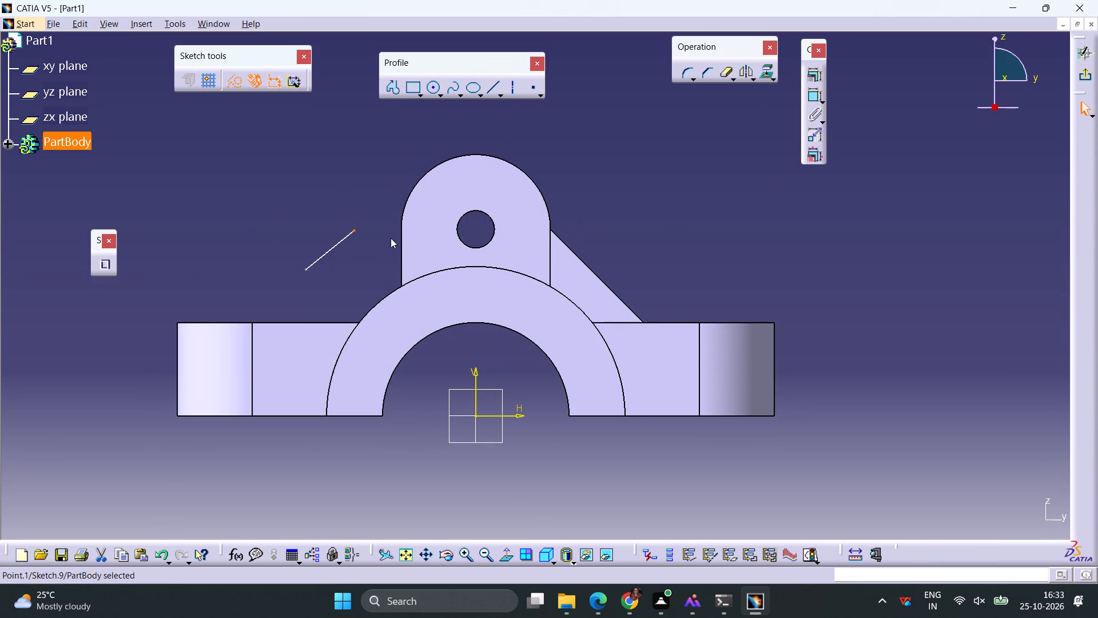
pyautogui.keyDown('ctrl'); pyautogui.click(401, 229); pyautogui.keyUp('ctrl')
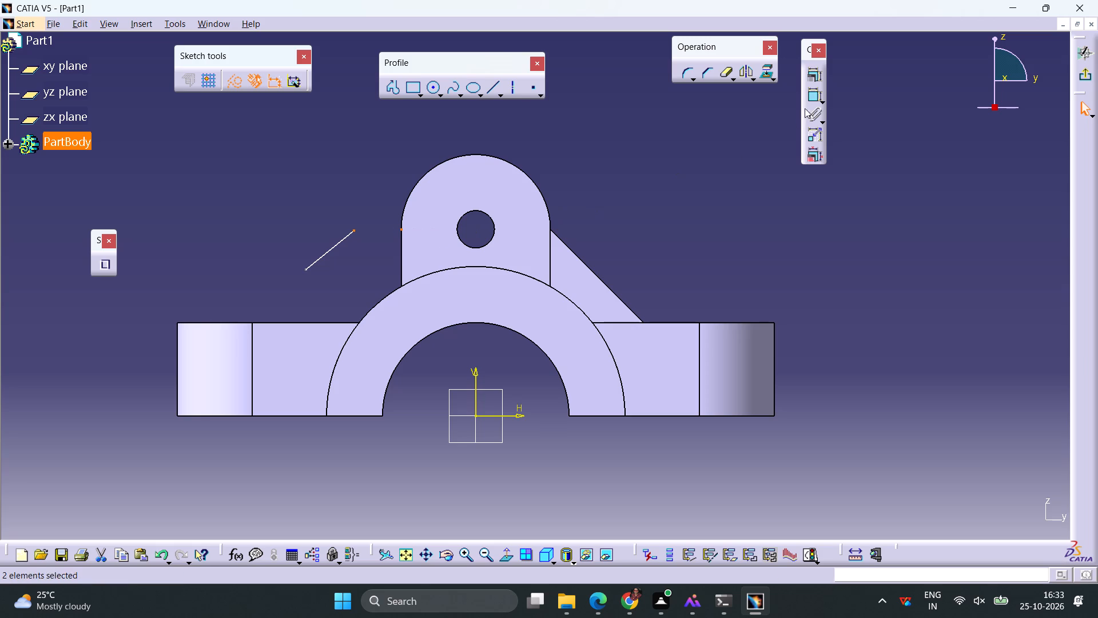
pyautogui.click(817, 78)
pyautogui.click(989, 318)
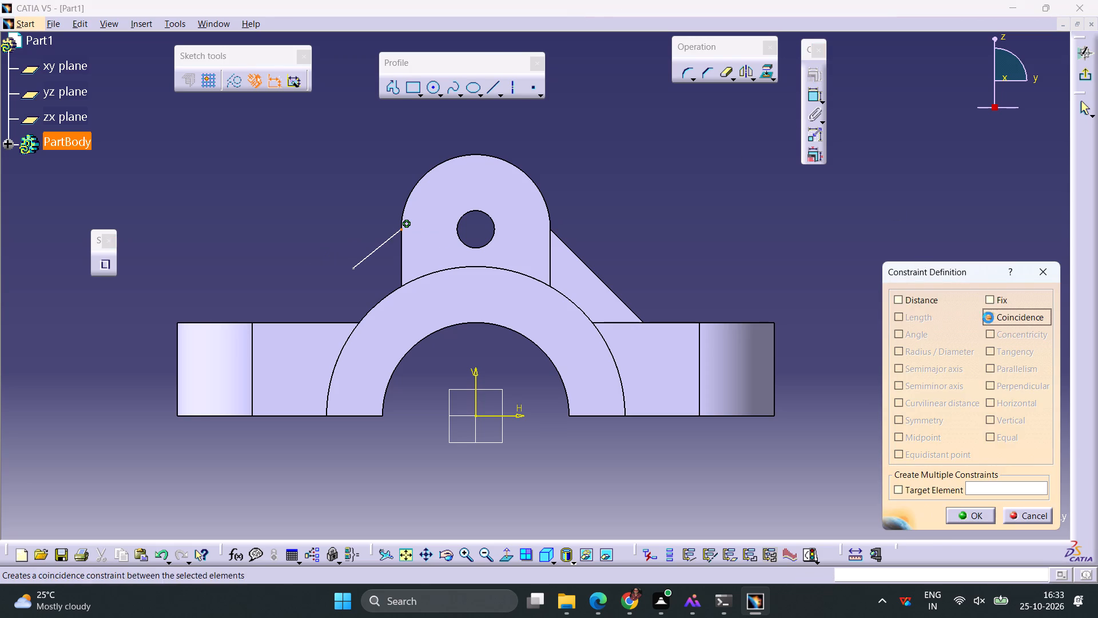
pyautogui.click(977, 516)
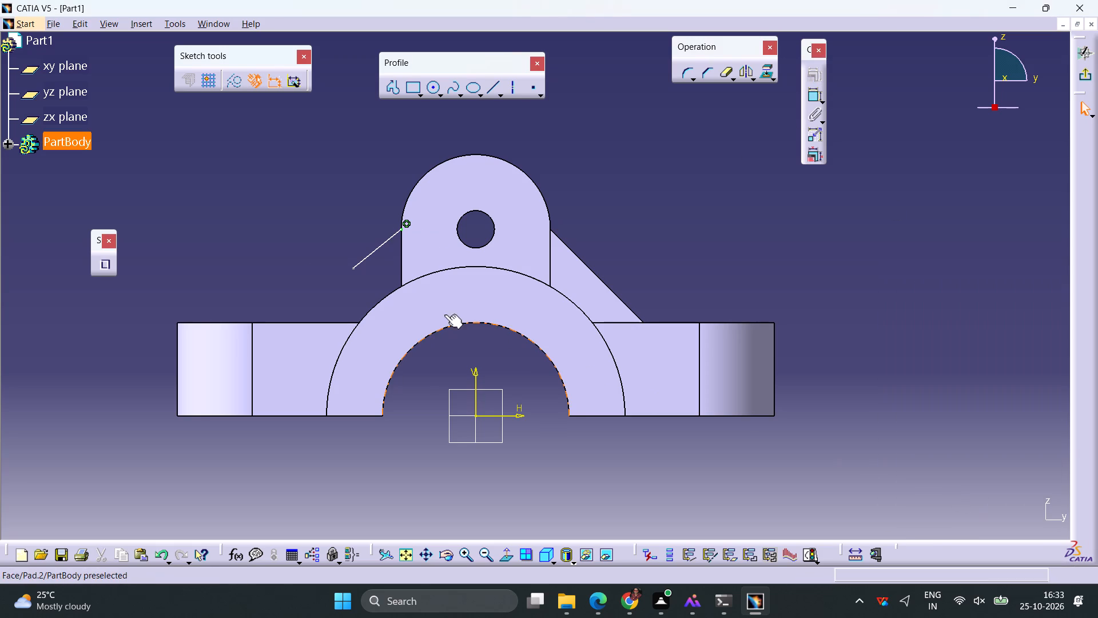
# Dimension the distance from the line's lower endpoint to the vertical sketch axis and set it to 45 mm.
pyautogui.click(353, 267)
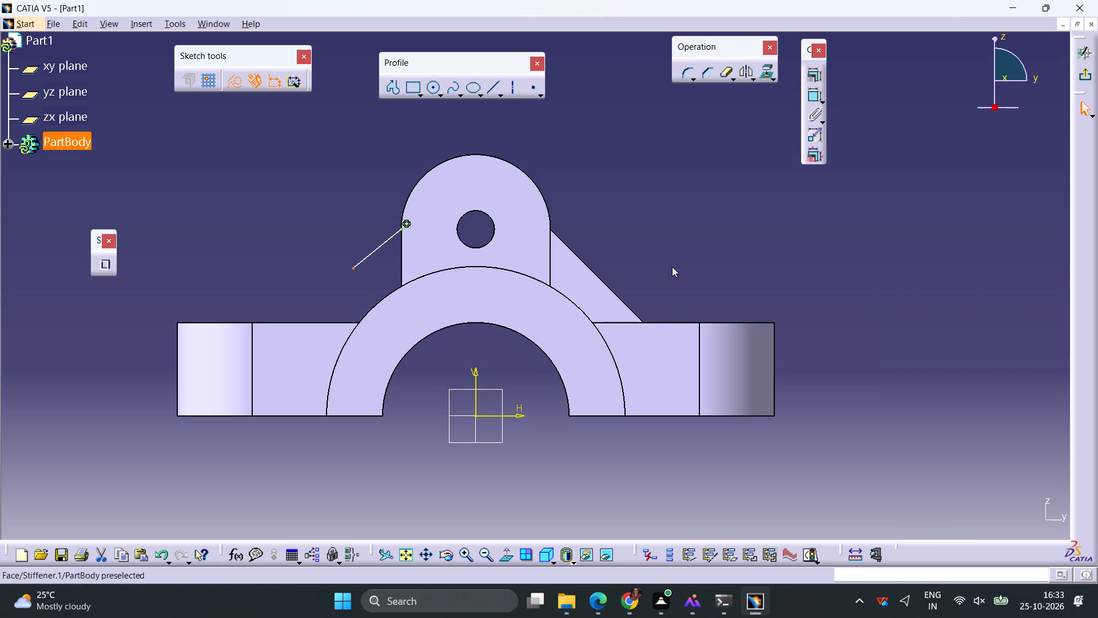
pyautogui.click(814, 95)
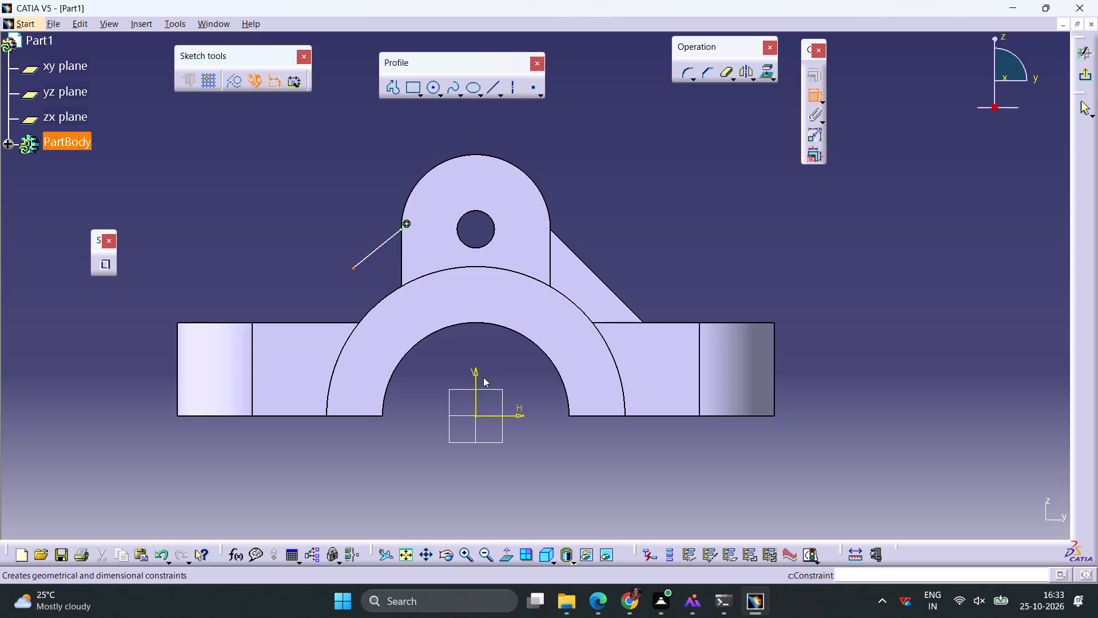
pyautogui.click(476, 378)
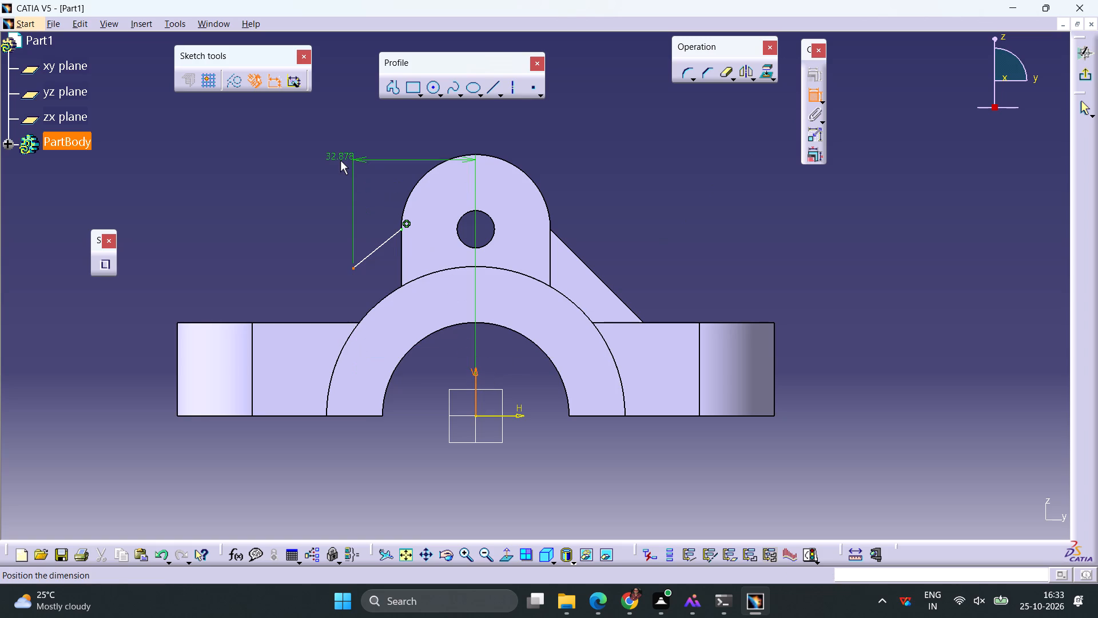
pyautogui.click(340, 161)
pyautogui.doubleClick(337, 158)
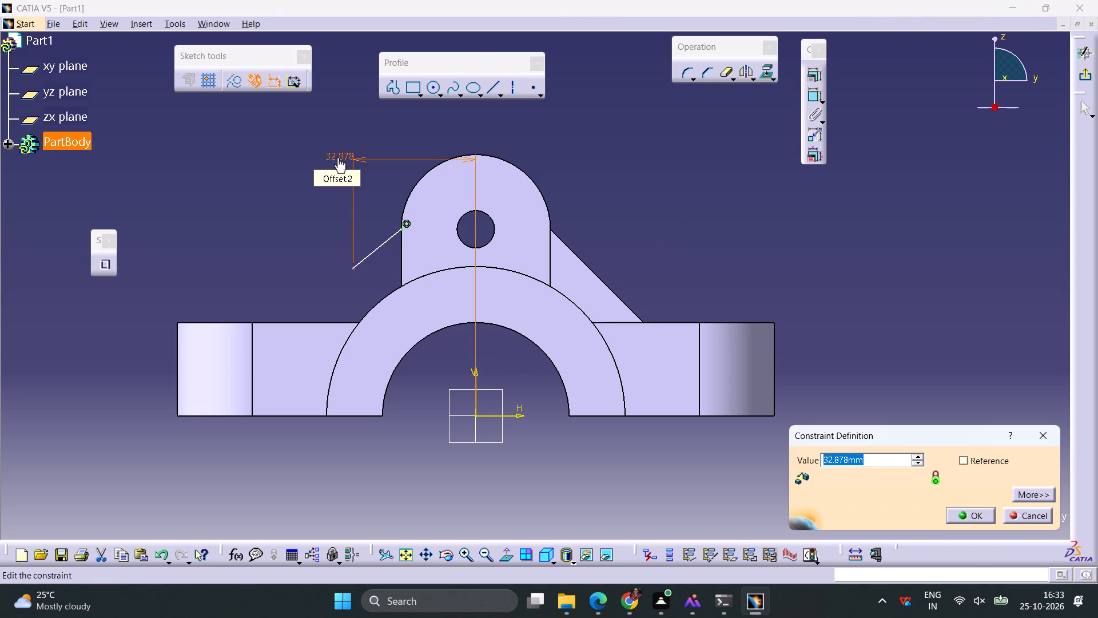
pyautogui.write('45')
pyautogui.press('Return')
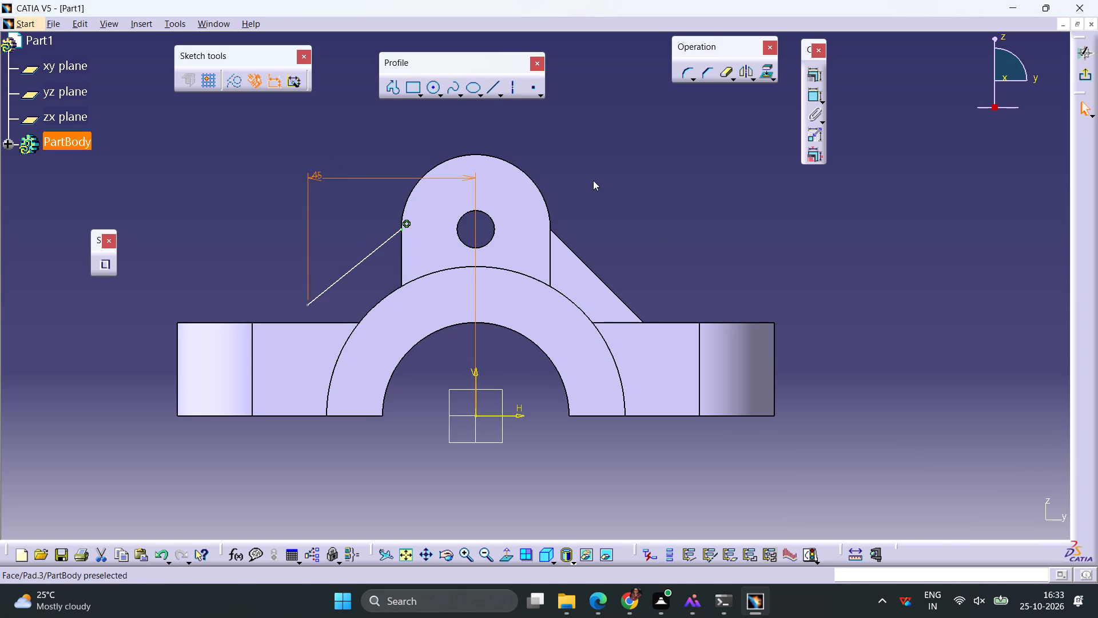
pyautogui.click(593, 180)
# Make the line's lower endpoint coincident with the flange's top edge and exit the sketch.
pyautogui.click(304, 306)
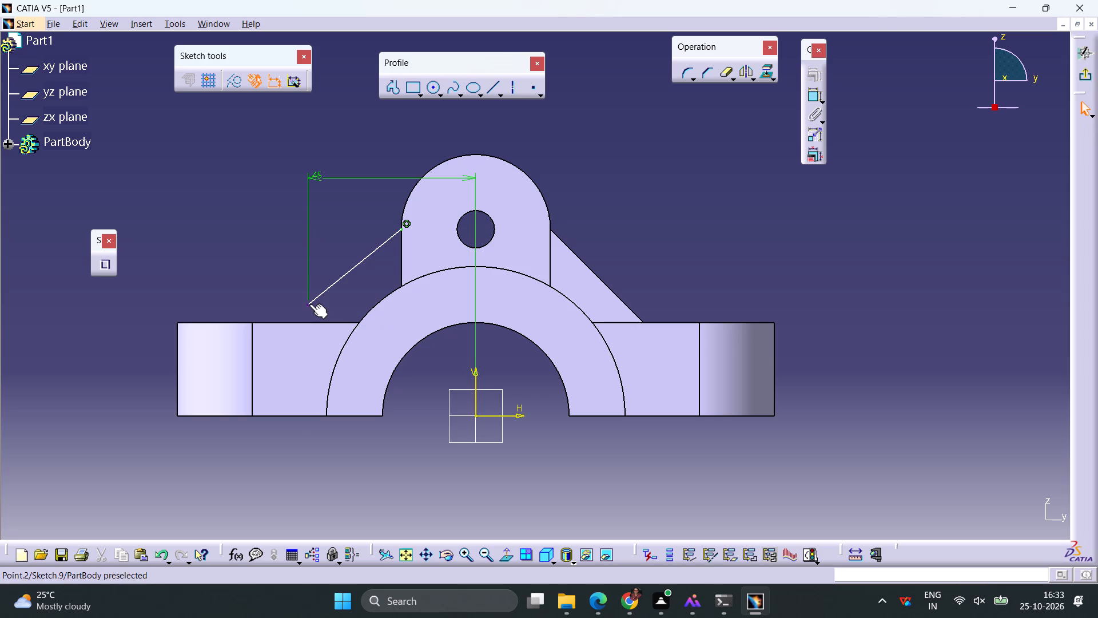
pyautogui.click(310, 304)
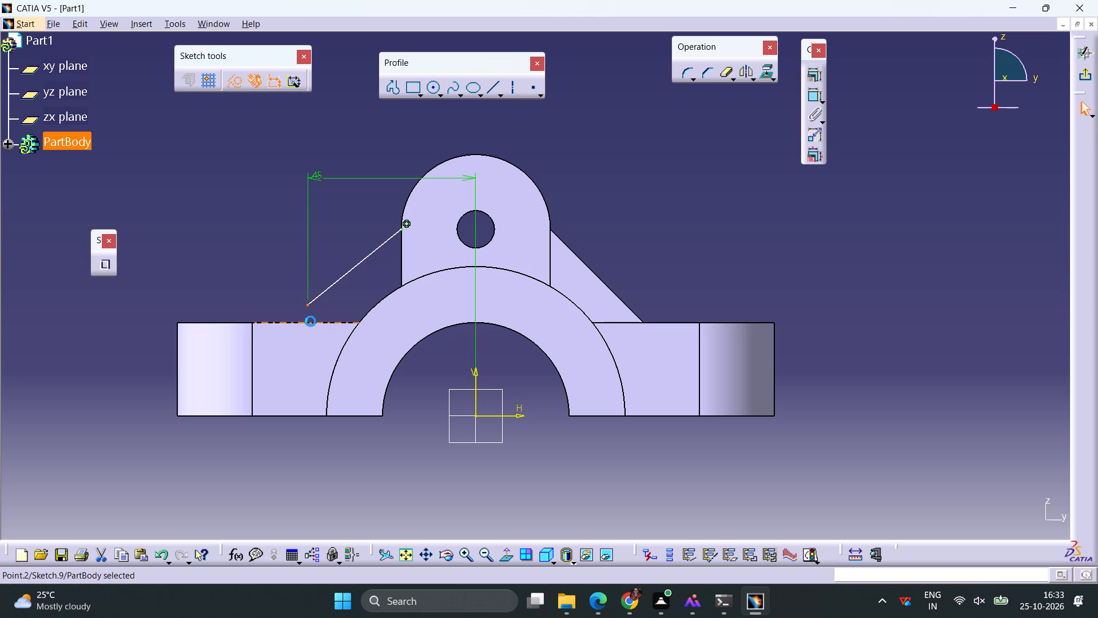
pyautogui.keyDown('ctrl'); pyautogui.click(311, 321); pyautogui.keyUp('ctrl')
pyautogui.click(810, 75)
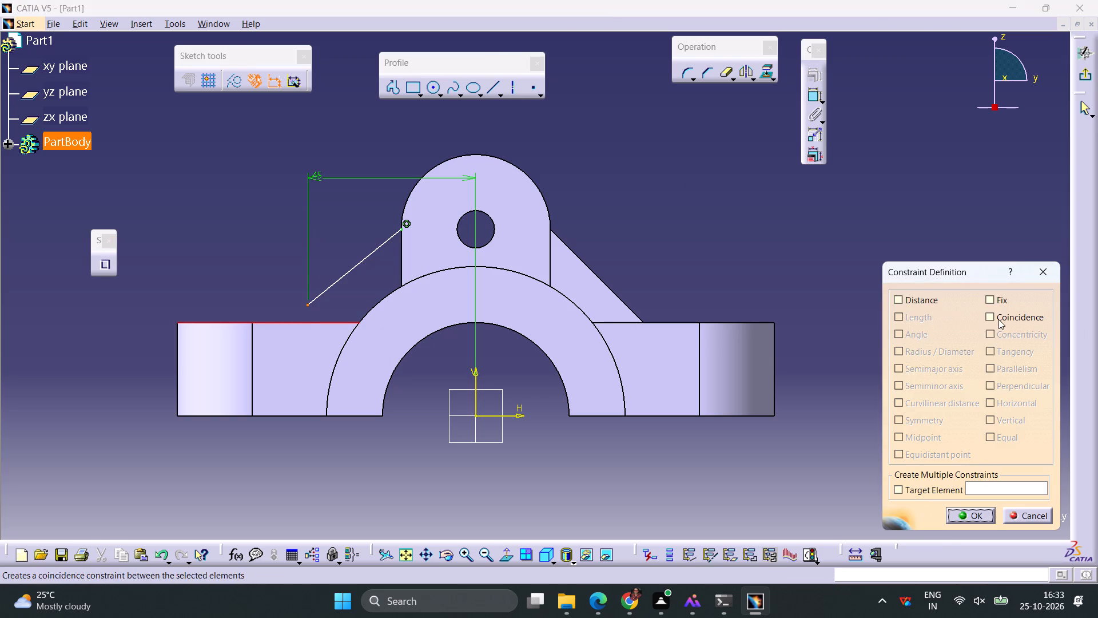
pyautogui.click(998, 319)
pyautogui.click(977, 516)
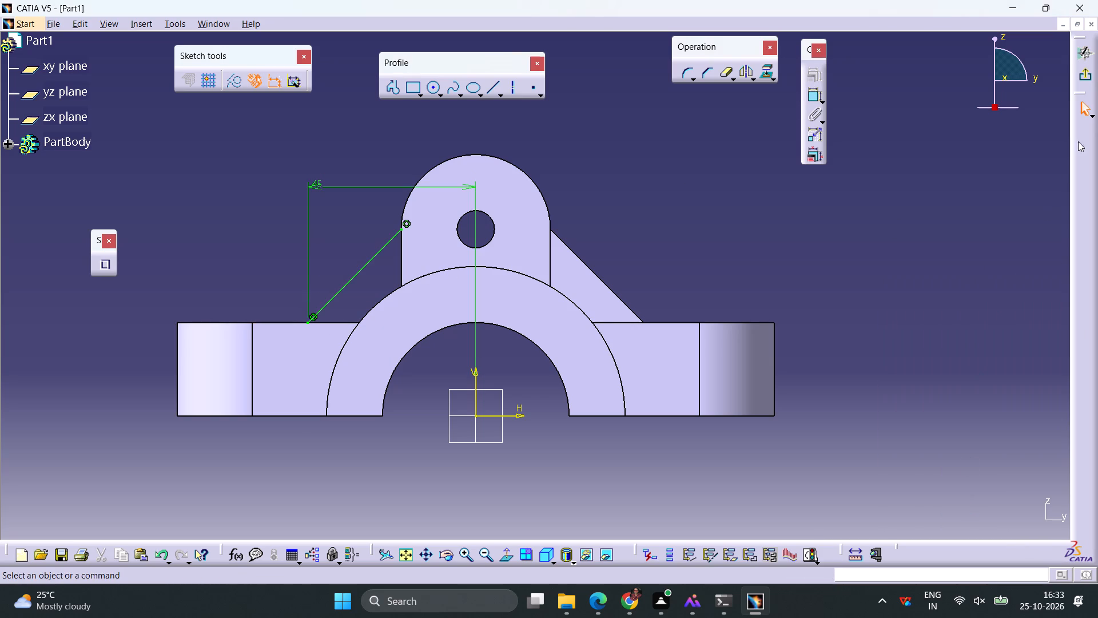
pyautogui.click(1085, 73)
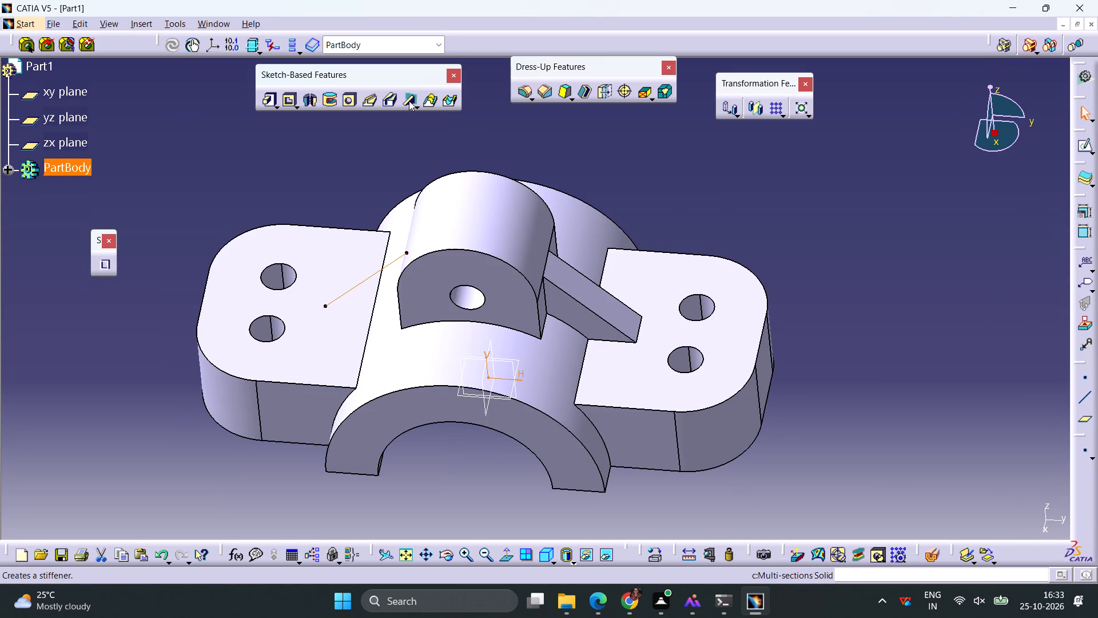
# Create a From Side stiffener, 10 mm thick with neutral fiber, from the new sloping line between the lug and the second flange.
pyautogui.click(406, 101)
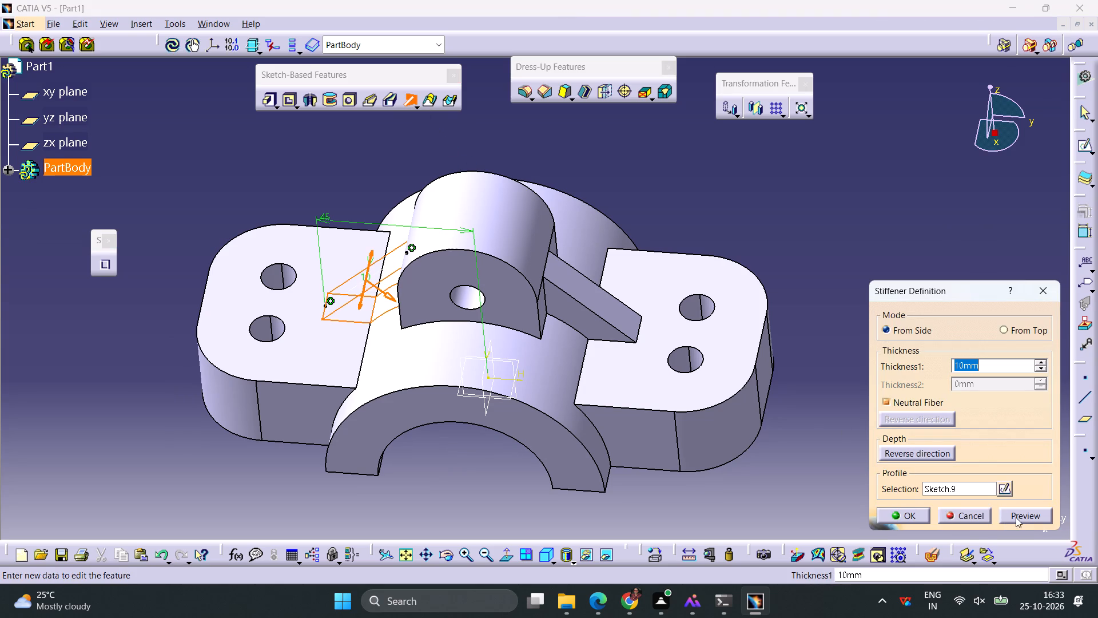
pyautogui.click(1016, 517)
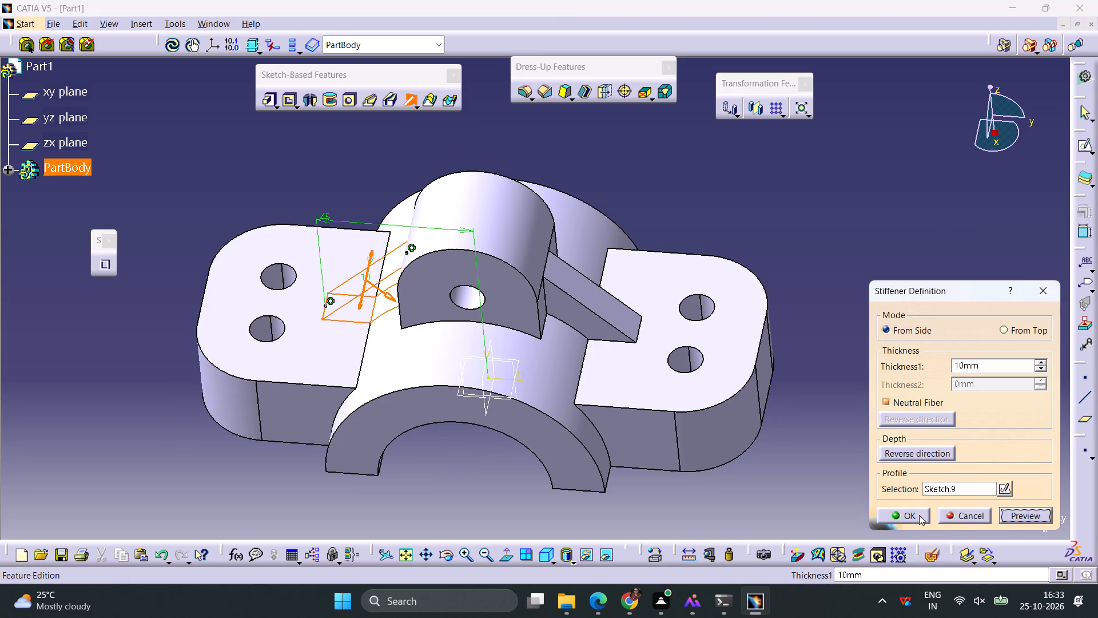
pyautogui.click(922, 451)
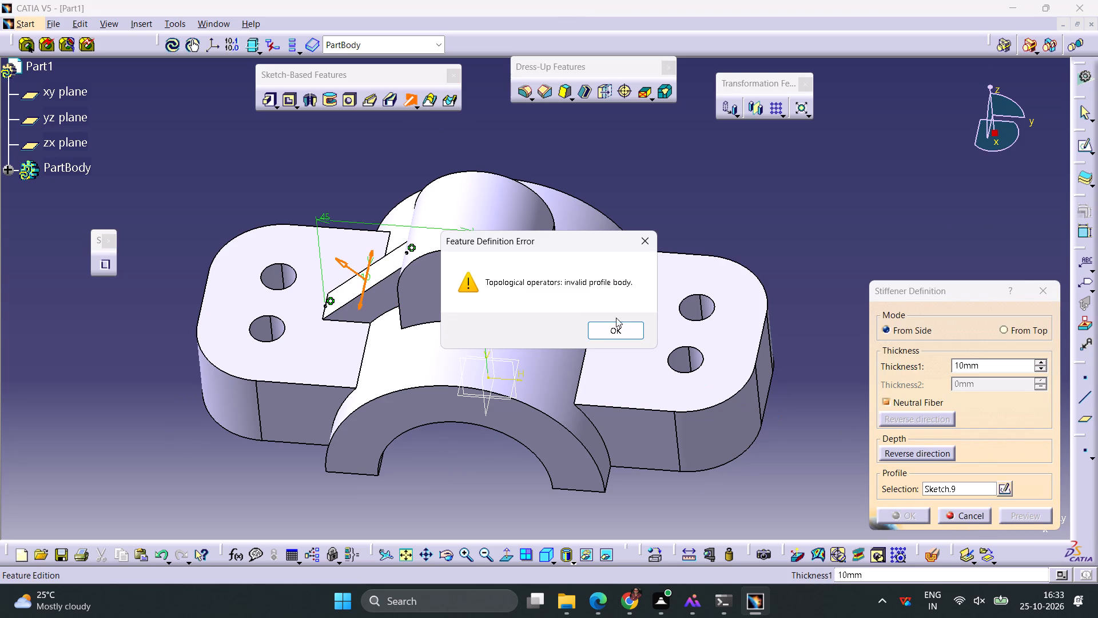
pyautogui.click(622, 332)
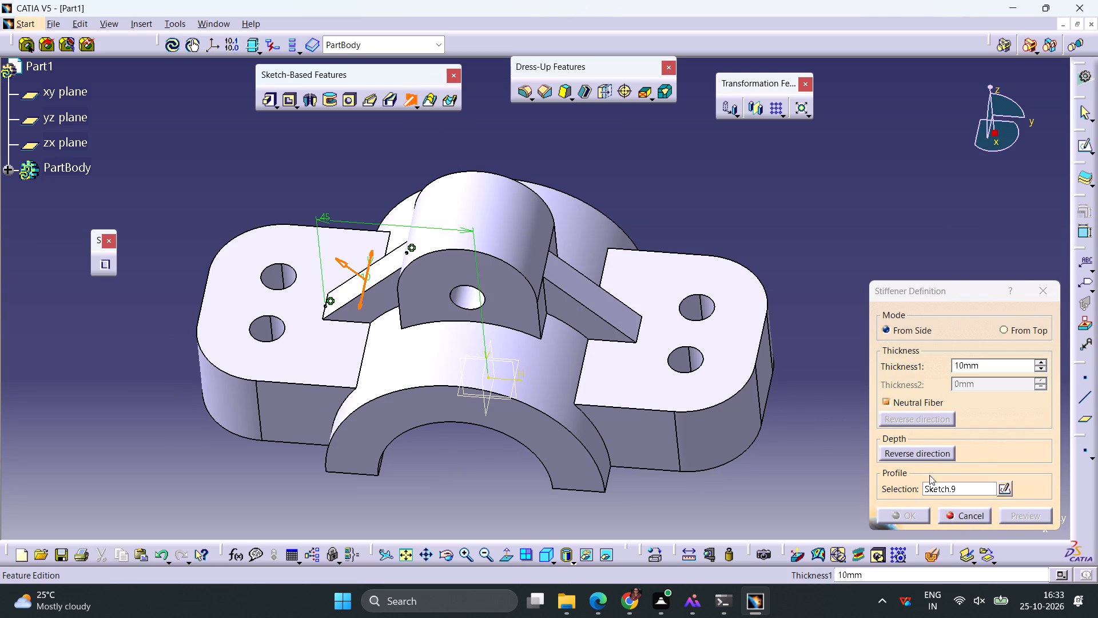
pyautogui.click(922, 451)
pyautogui.click(913, 512)
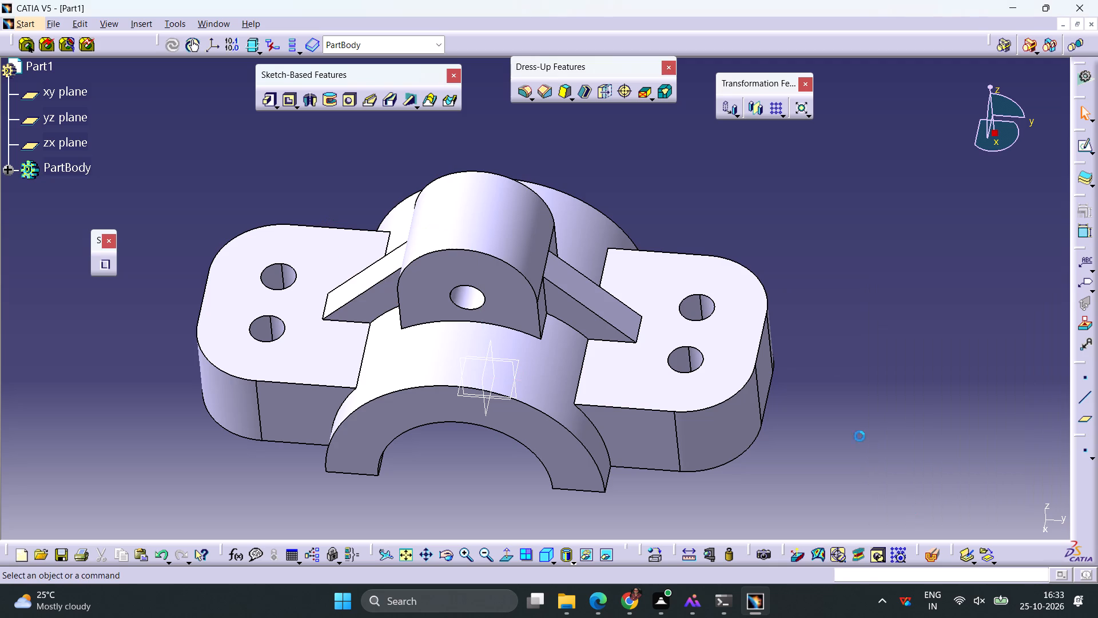
pyautogui.click(824, 320)
# Save the part as Part1 in CATPart format in the internship folder.
pyautogui.click(57, 23)
pyautogui.click(121, 148)
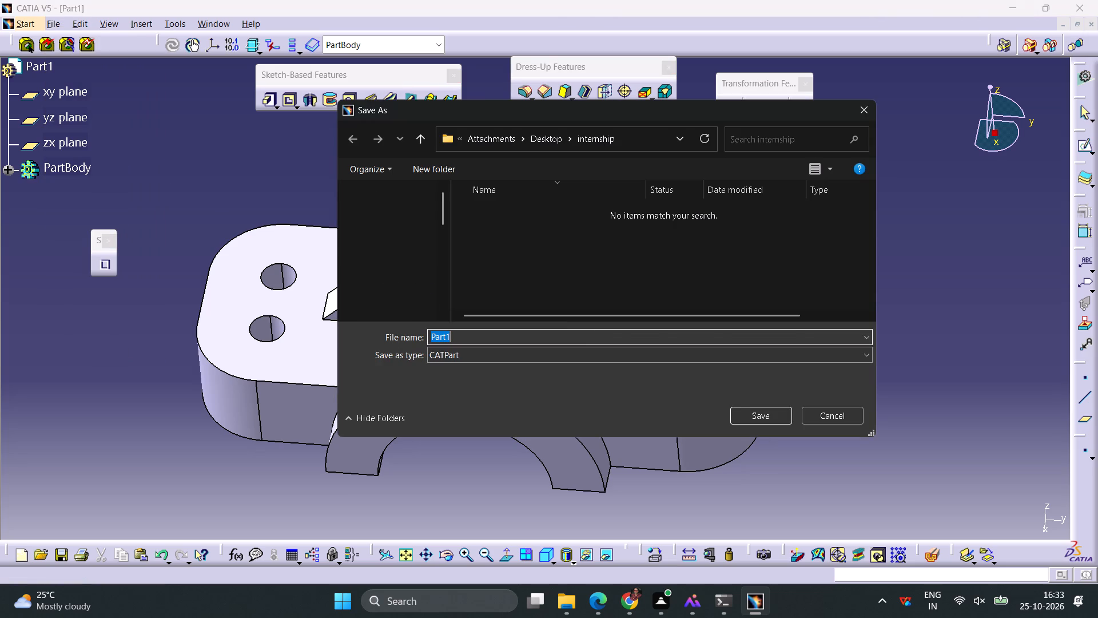
pyautogui.click(743, 413)
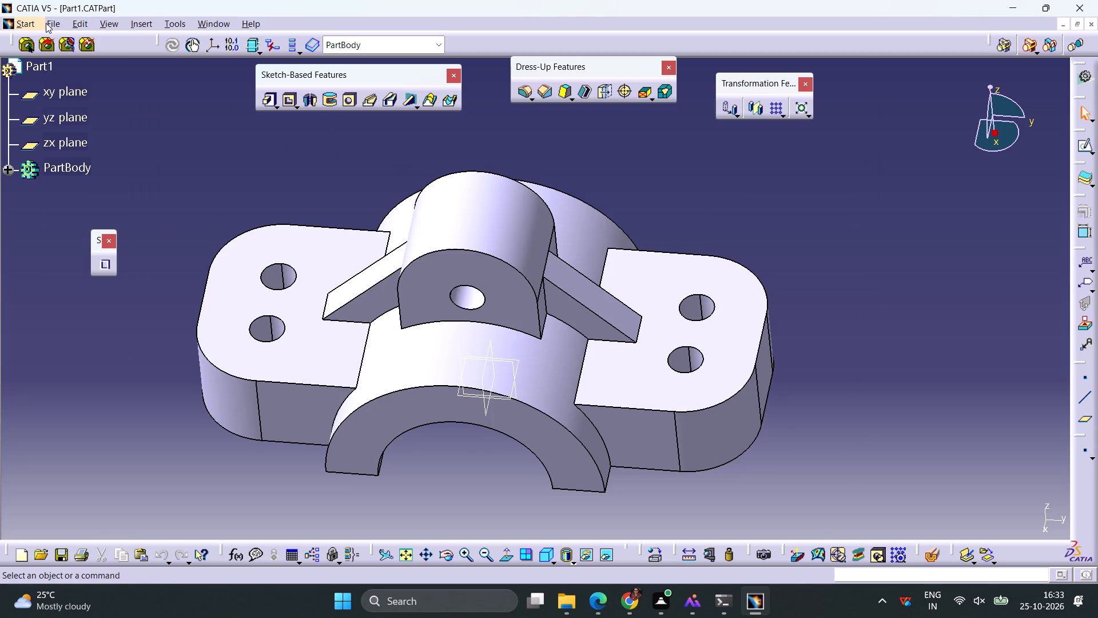
# Save a copy of the part as Part1 in igs format in the internship folder.
pyautogui.click(47, 25)
pyautogui.click(112, 149)
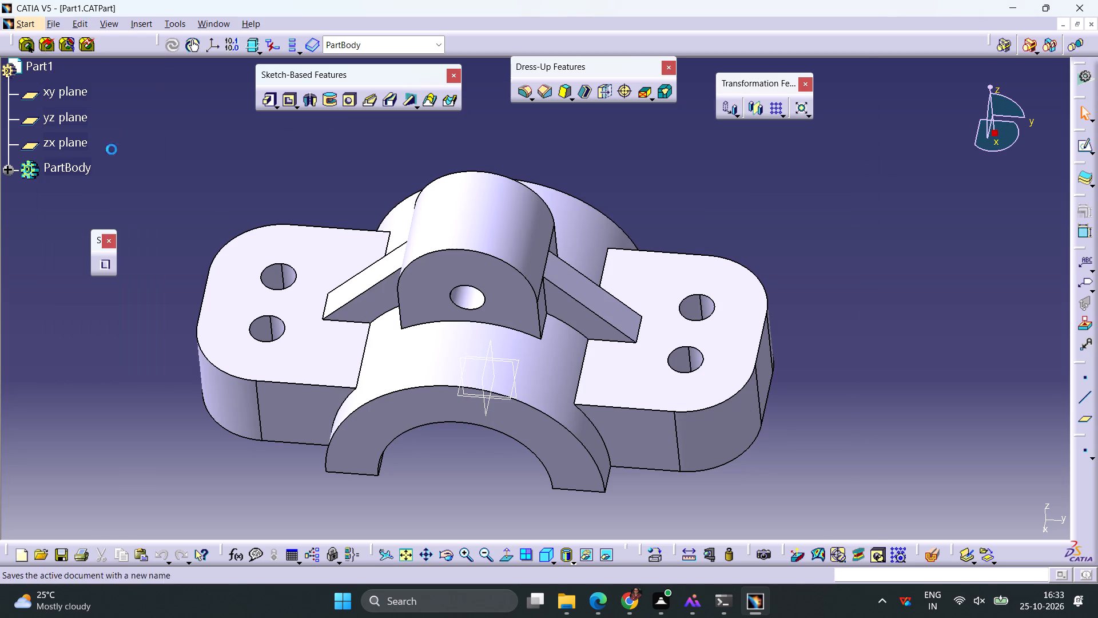
pyautogui.click(547, 358)
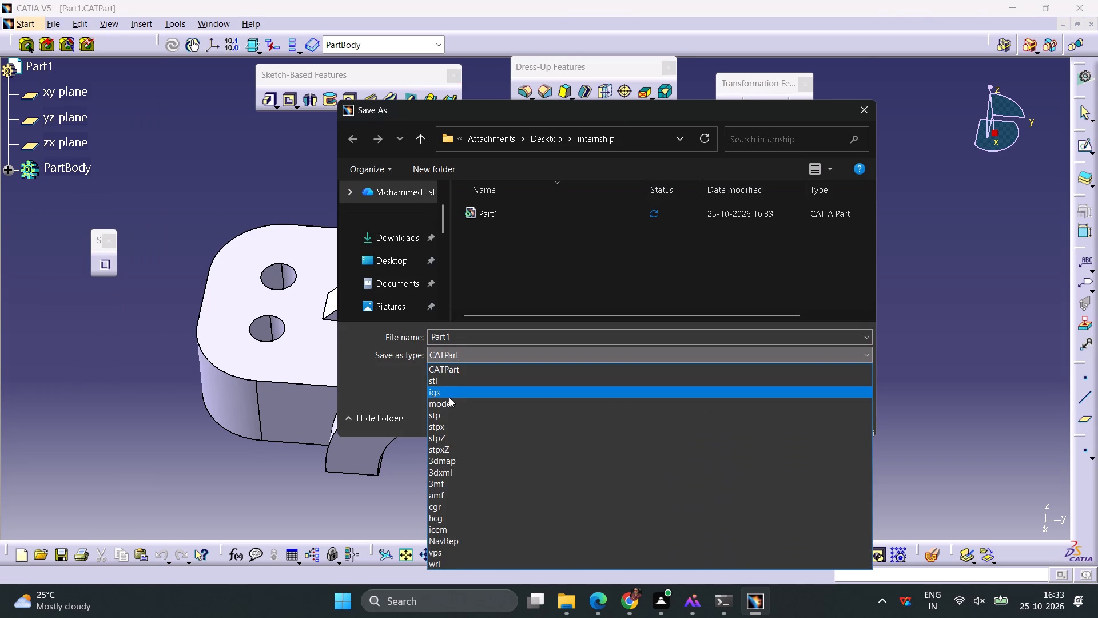
pyautogui.click(448, 394)
pyautogui.click(753, 417)
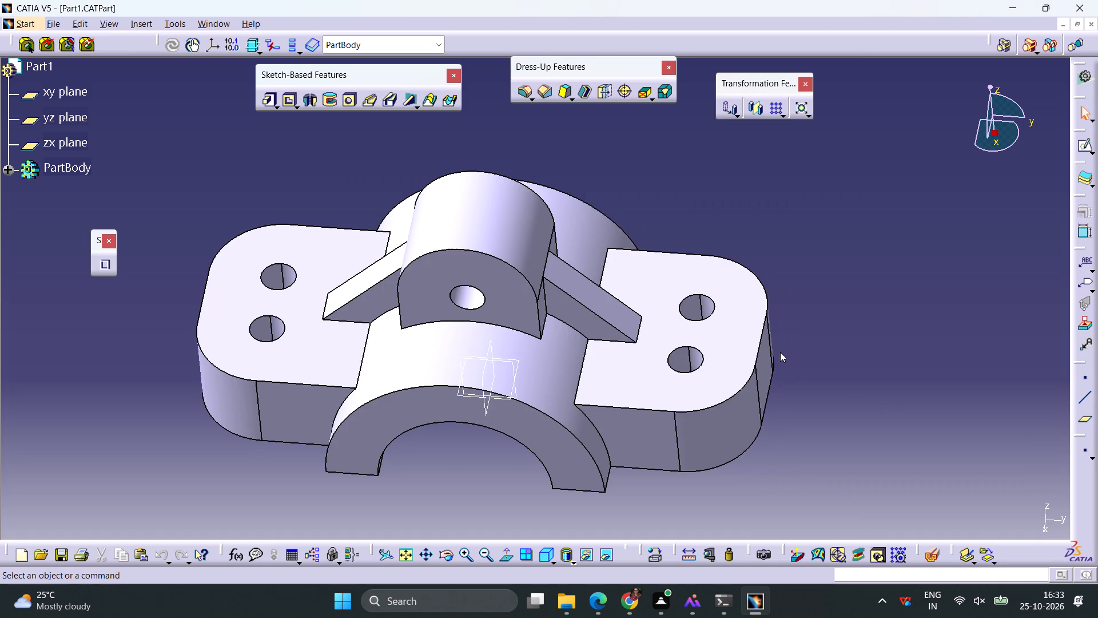
# Create a new drawing with the ISO standard, A0 ISO sheet style and landscape orientation.
pyautogui.hotkey('ctrl', 'n')
pyautogui.press('d')
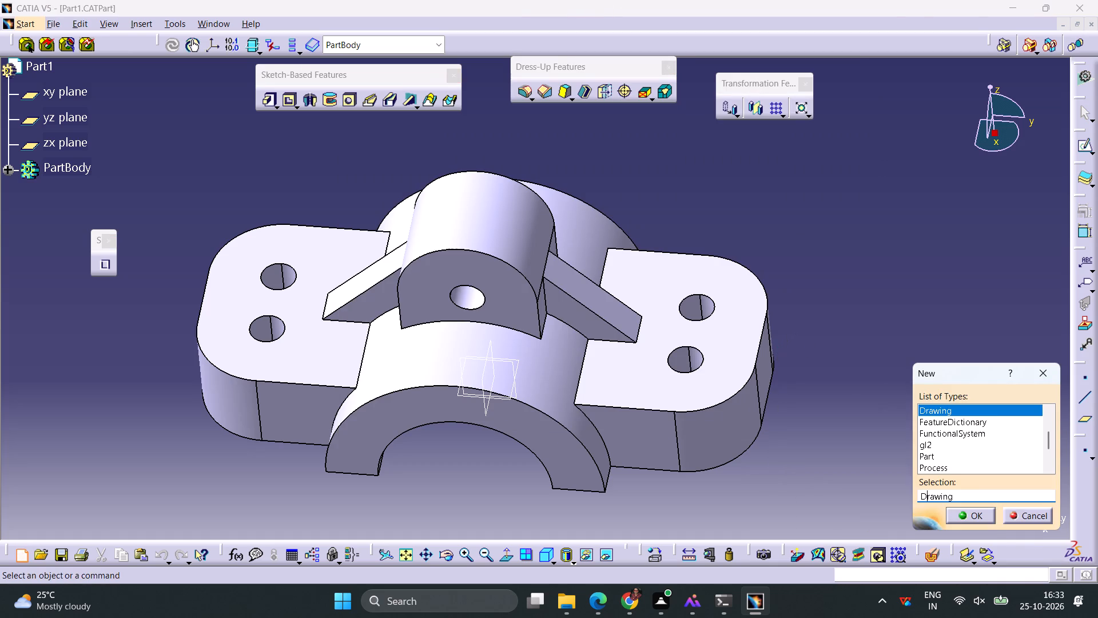
pyautogui.press('Return')
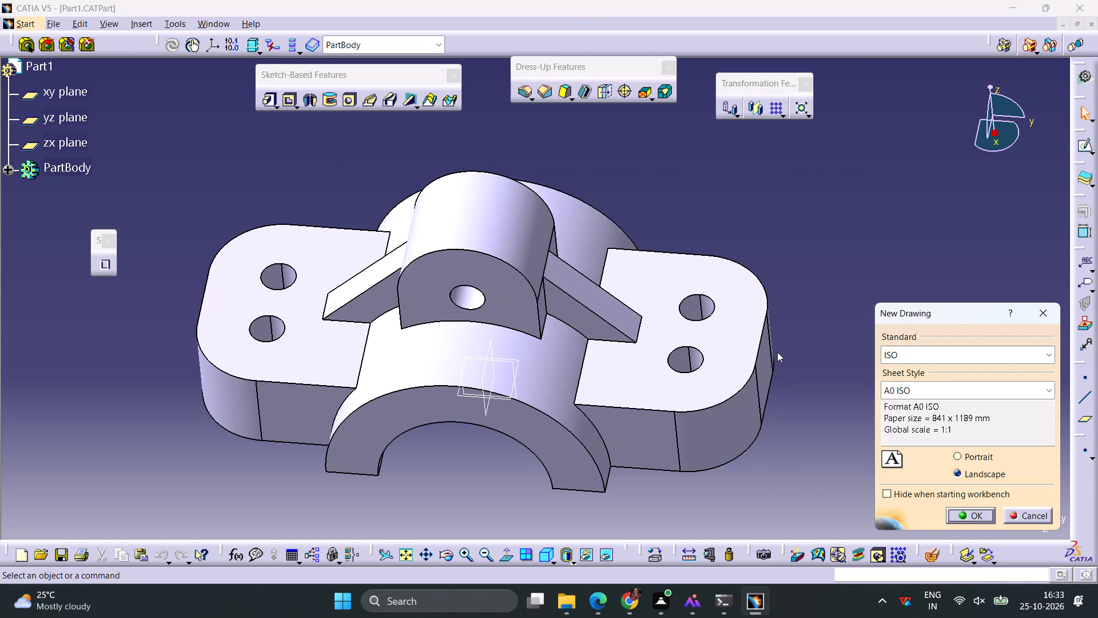
pyautogui.press('Return')
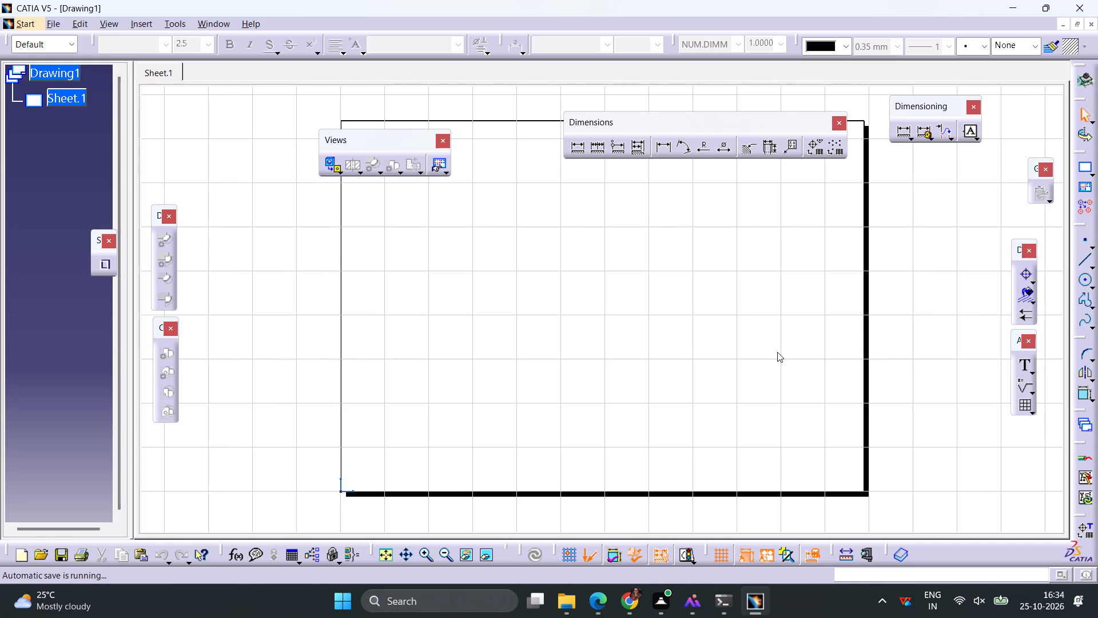
# Set the projection method of Sheet.1 to third angle standard.
pyautogui.rightClick(66, 98)
pyautogui.click(125, 240)
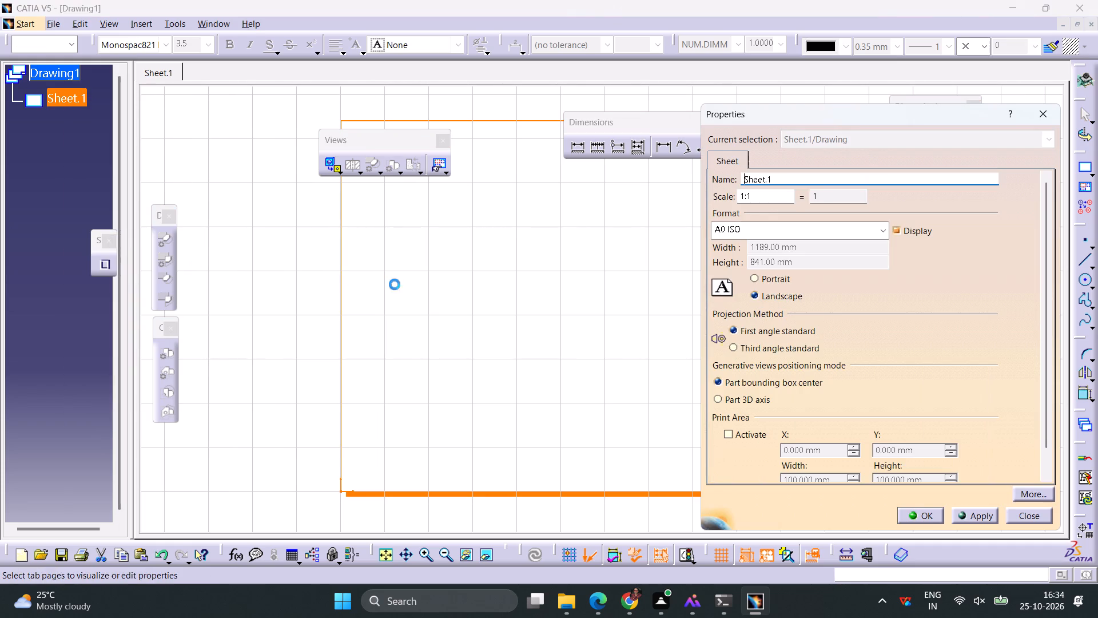
pyautogui.click(758, 346)
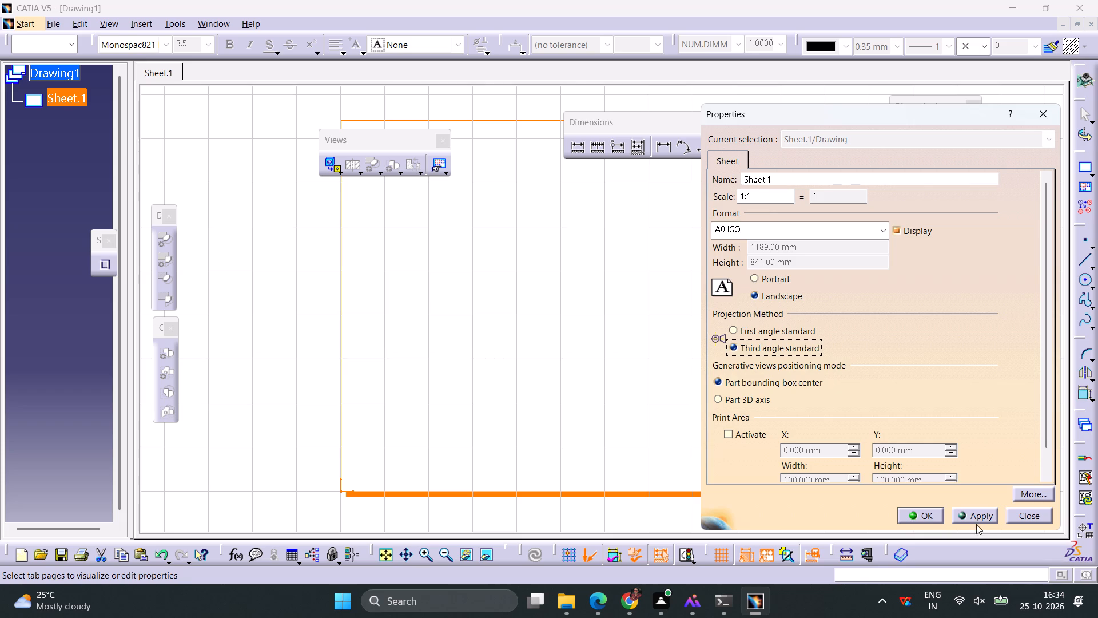
pyautogui.click(976, 518)
pyautogui.click(921, 517)
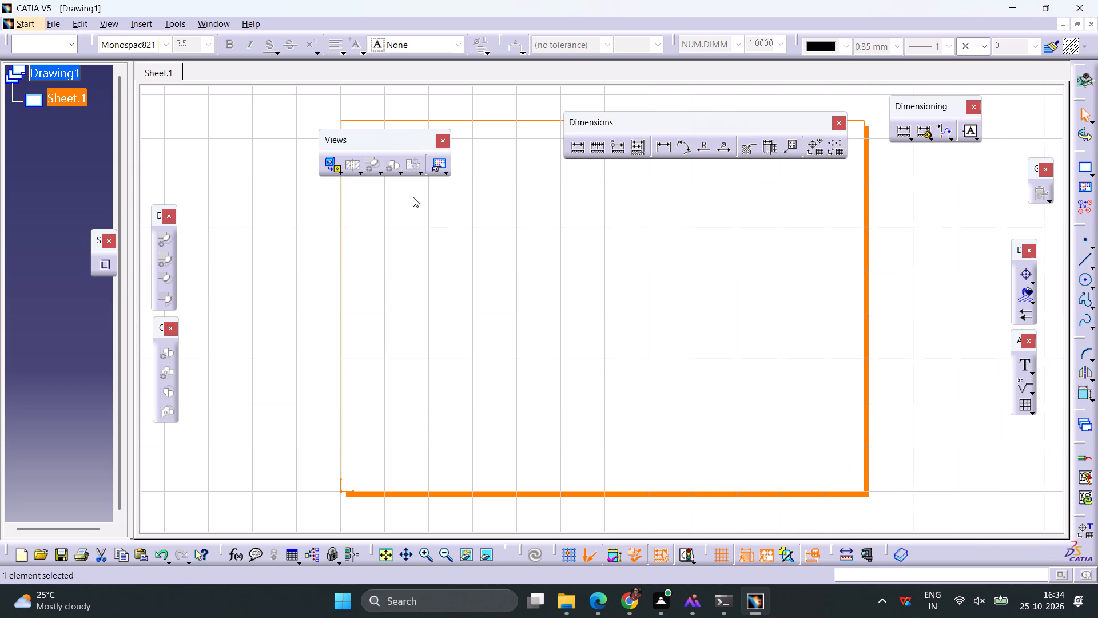
# Generate a front view of Part1 facing the half-ring's front face and place it in the lower-left area of the sheet.
pyautogui.click(329, 165)
pyautogui.click(209, 24)
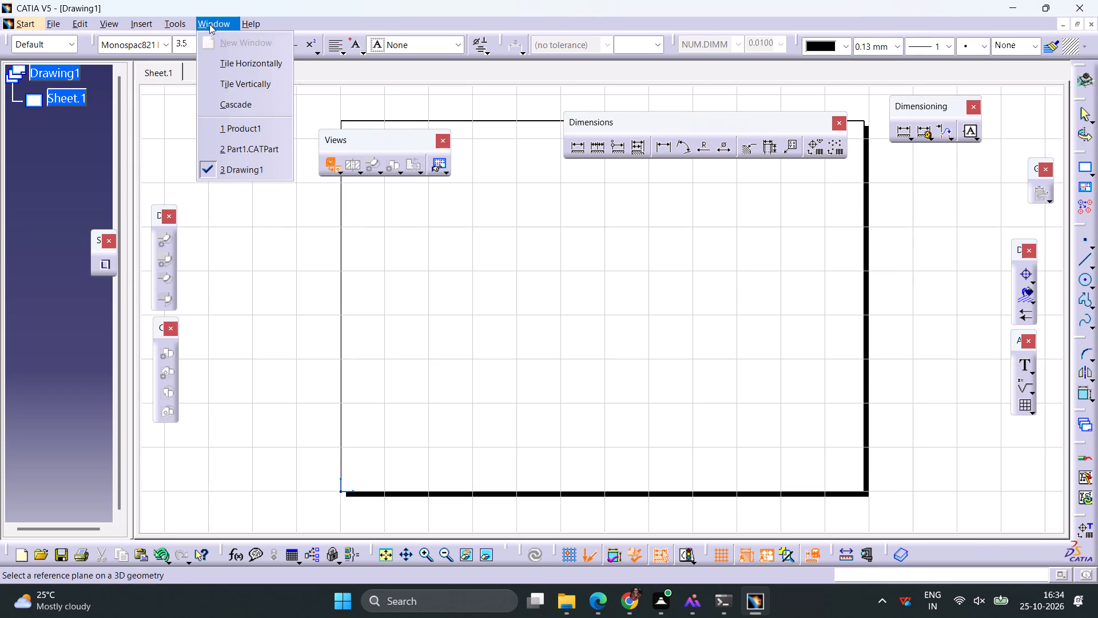
pyautogui.click(252, 151)
pyautogui.click(523, 428)
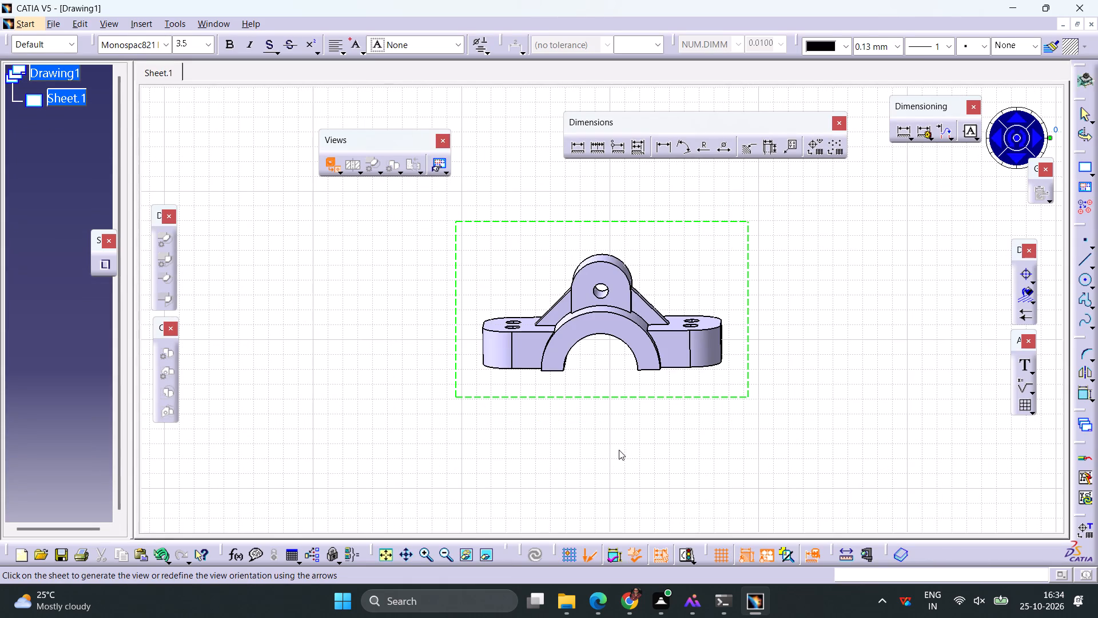
pyautogui.keyDown('ctrl'); pyautogui.moveTo(619, 401); pyautogui.dragTo(594, 441, button='middle'); pyautogui.keyUp('ctrl')
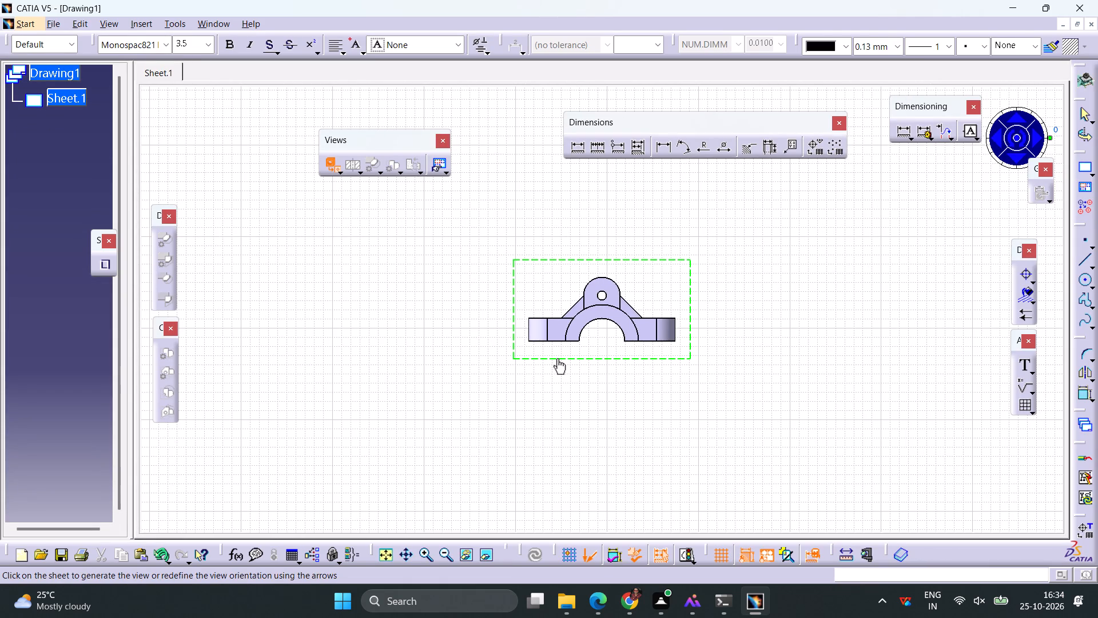
pyautogui.moveTo(556, 358); pyautogui.dragTo(347, 466)
pyautogui.click(480, 309)
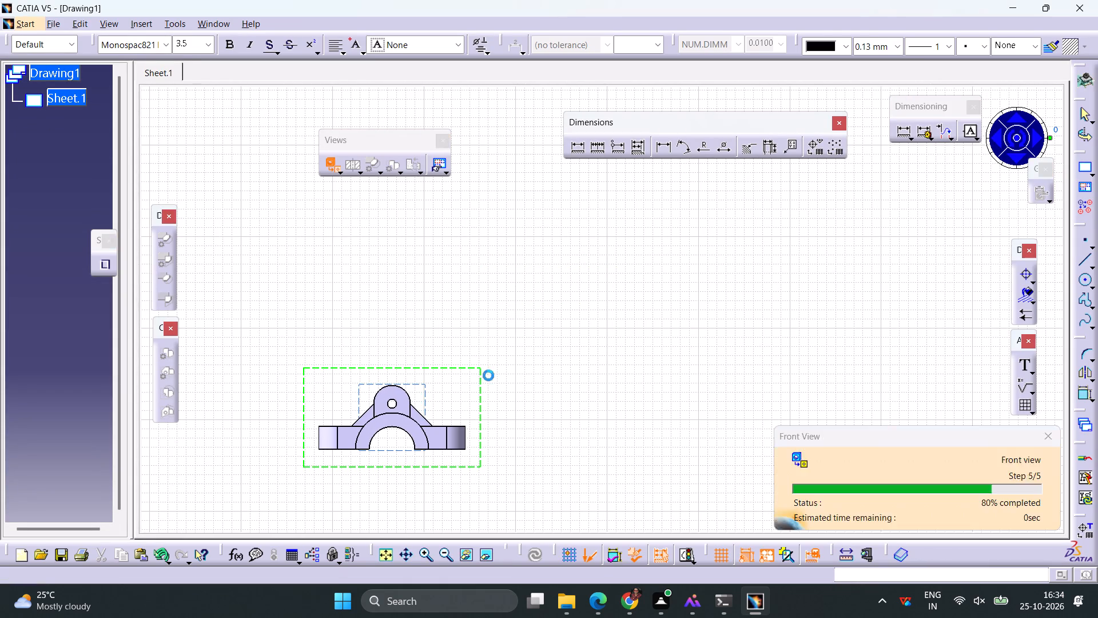
# Activate the front view and enable hidden lines, center lines and axes in its properties.
pyautogui.rightClick(478, 401)
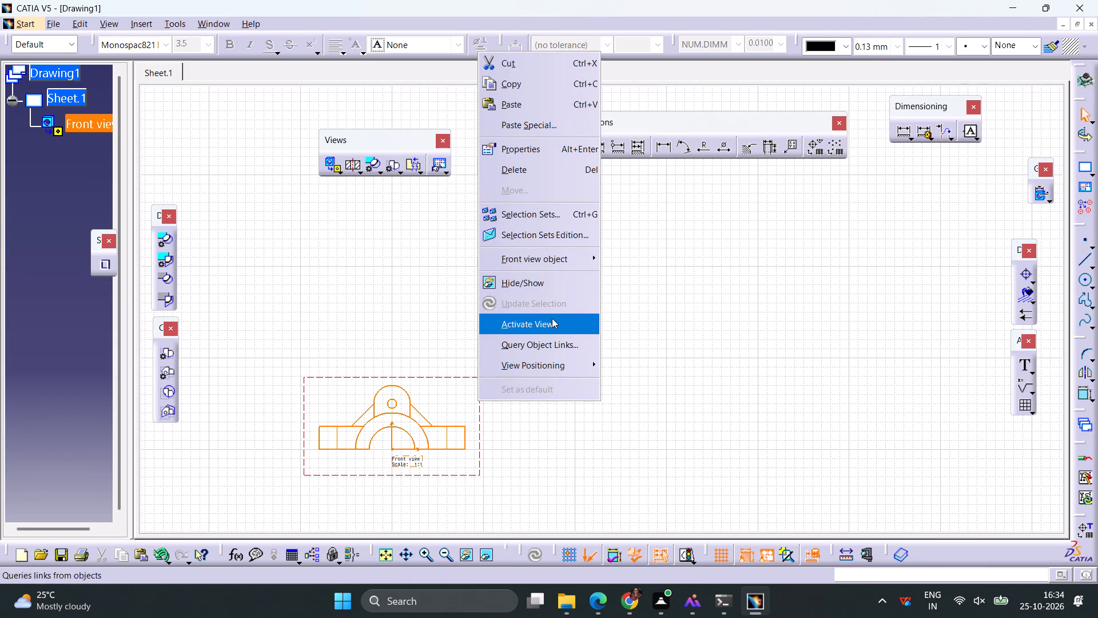
pyautogui.click(542, 330)
pyautogui.rightClick(479, 397)
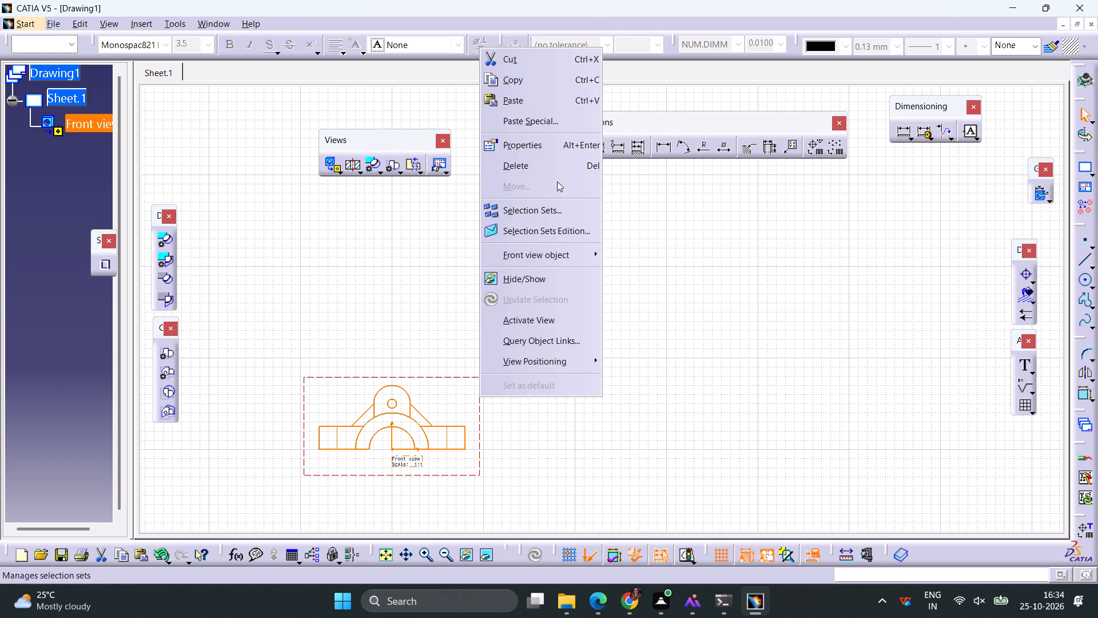
pyautogui.click(541, 146)
pyautogui.click(759, 307)
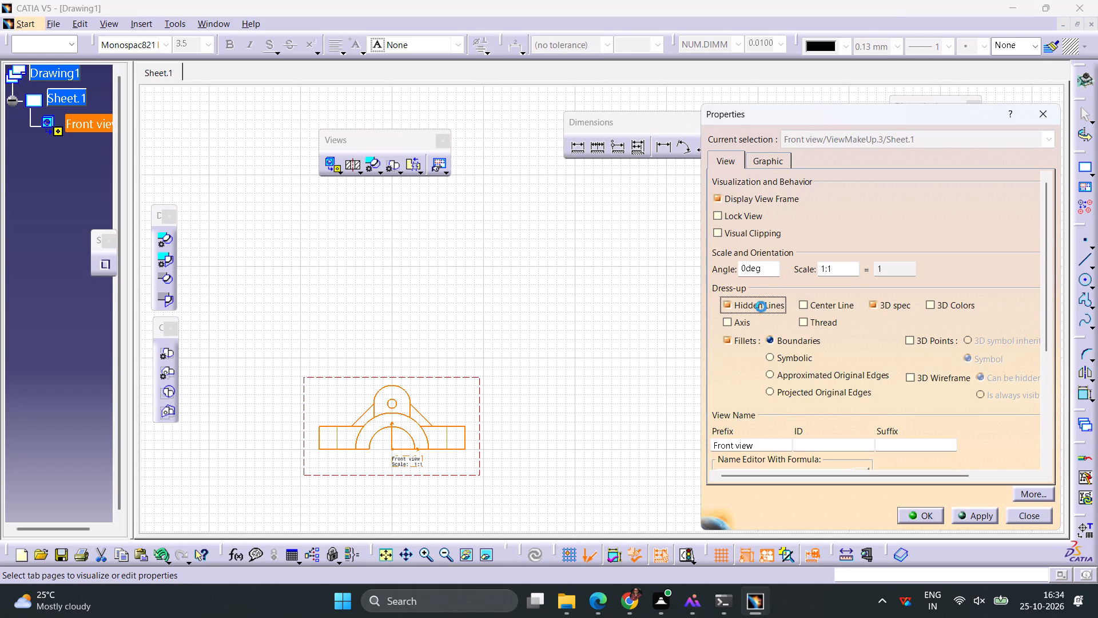
pyautogui.click(814, 303)
pyautogui.click(725, 325)
pyautogui.click(985, 518)
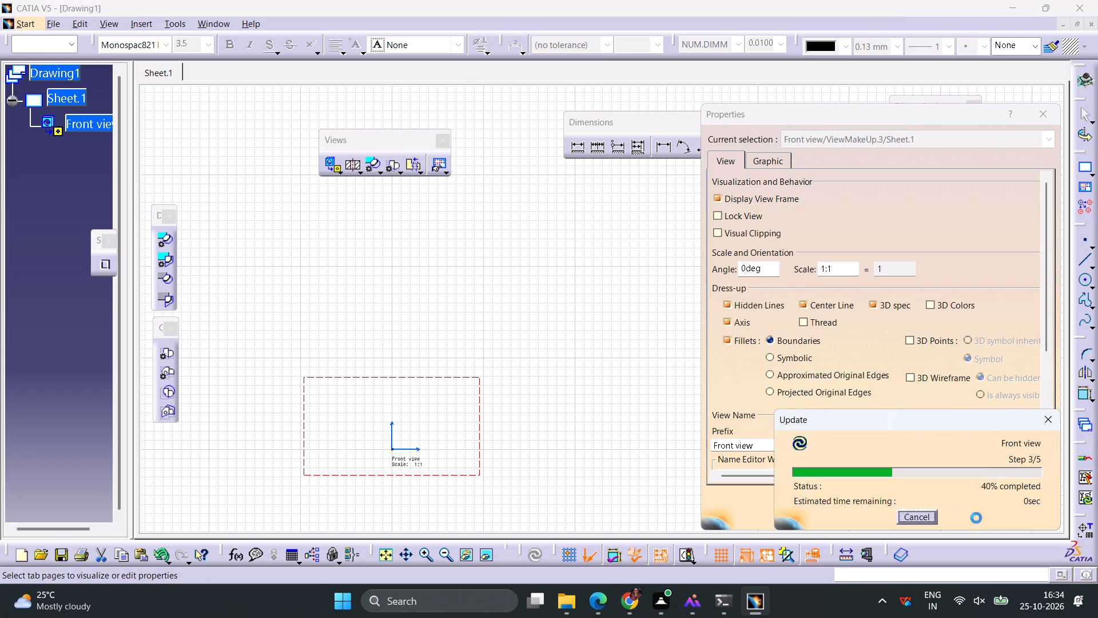
pyautogui.click(937, 517)
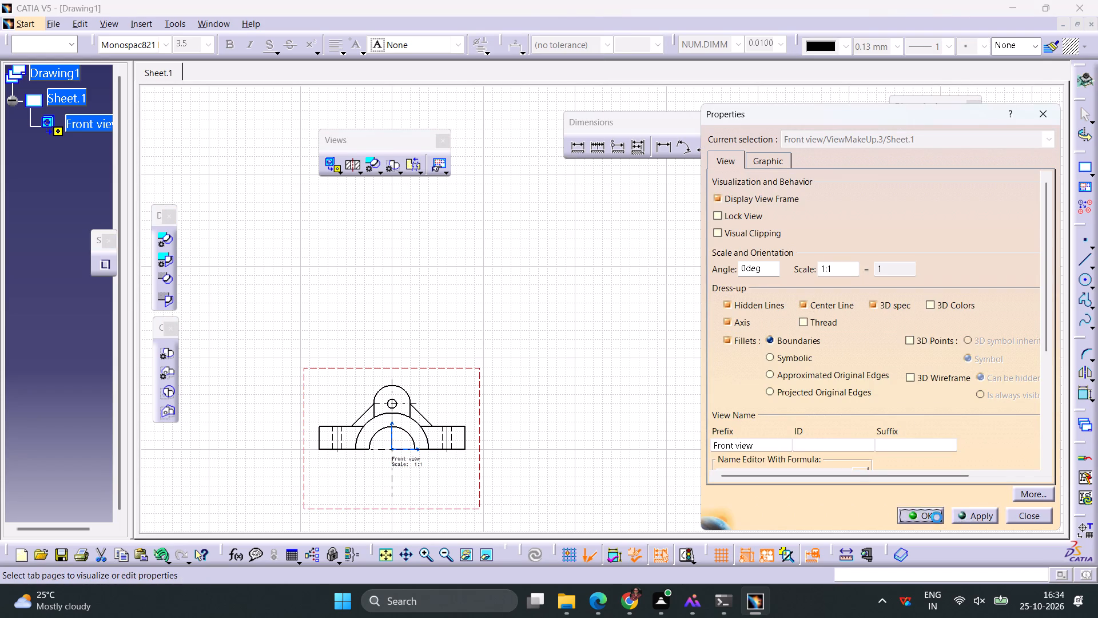
# Generate a second view from Part1, oriented to look straight down on the part, and place it above the front view.
pyautogui.click(325, 164)
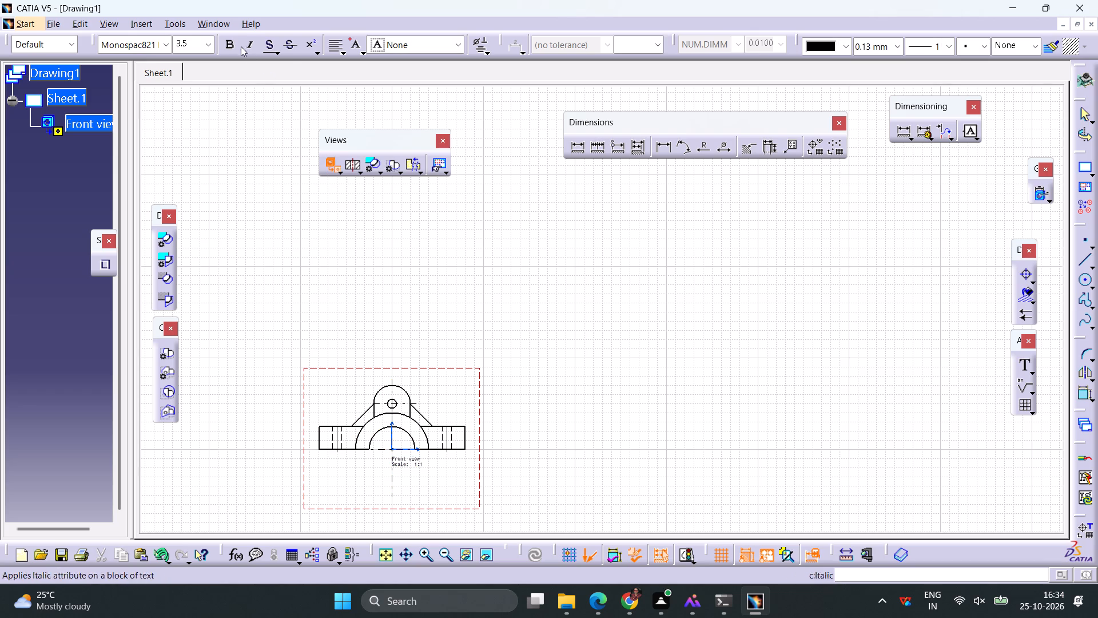
pyautogui.click(224, 26)
pyautogui.click(261, 145)
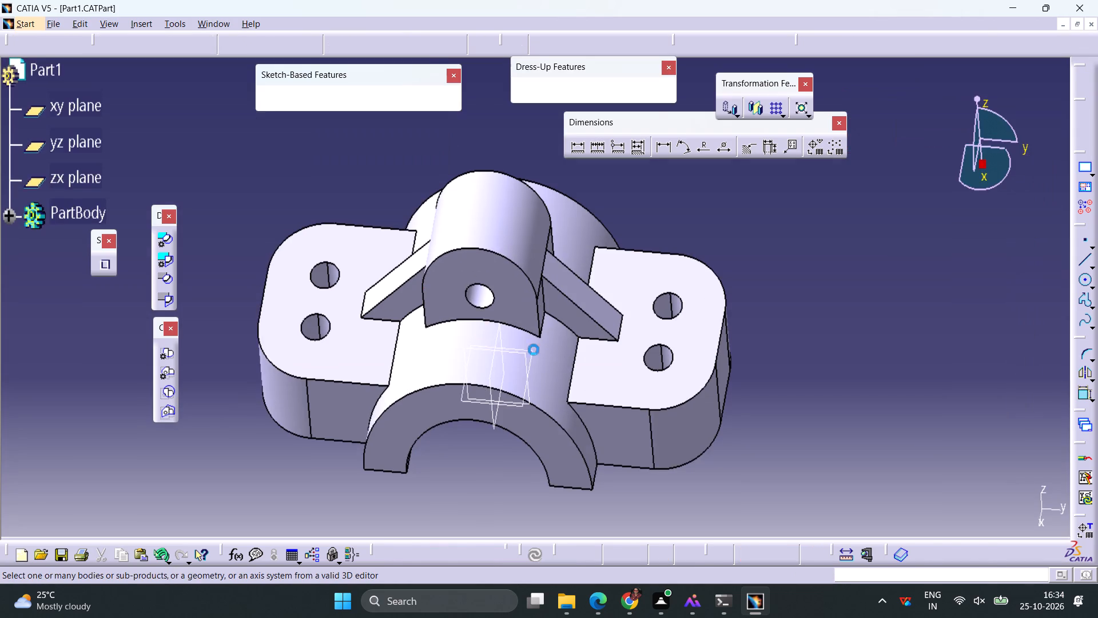
pyautogui.click(631, 384)
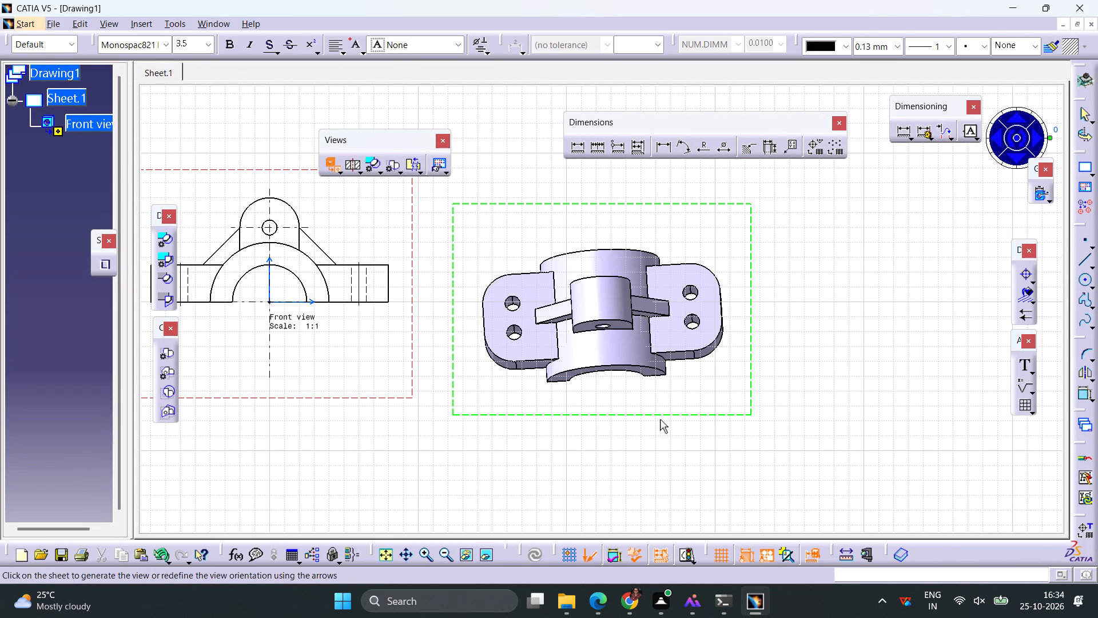
pyautogui.keyDown('ctrl'); pyautogui.moveTo(766, 397); pyautogui.dragTo(757, 459, button='middle'); pyautogui.keyUp('ctrl')
pyautogui.moveTo(558, 407); pyautogui.dragTo(598, 493, button='middle')
pyautogui.moveTo(600, 437); pyautogui.dragTo(440, 311)
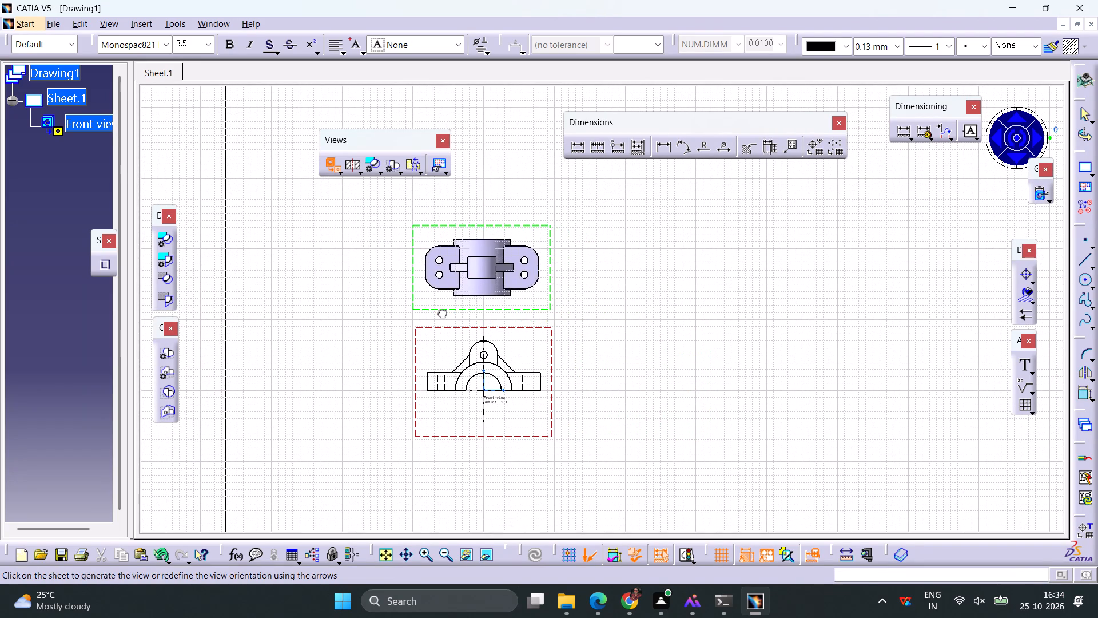
pyautogui.moveTo(440, 311); pyautogui.dragTo(446, 307)
pyautogui.click(604, 347)
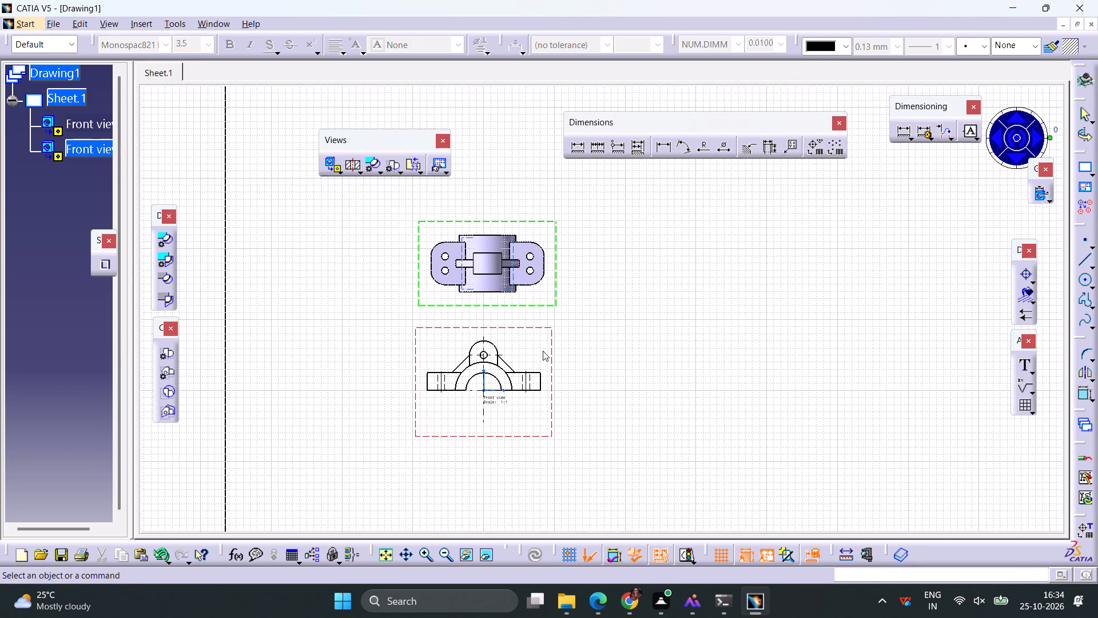
# Enable hidden lines, center lines and axes in the properties of the top-down view.
pyautogui.rightClick(553, 341)
pyautogui.click(711, 339)
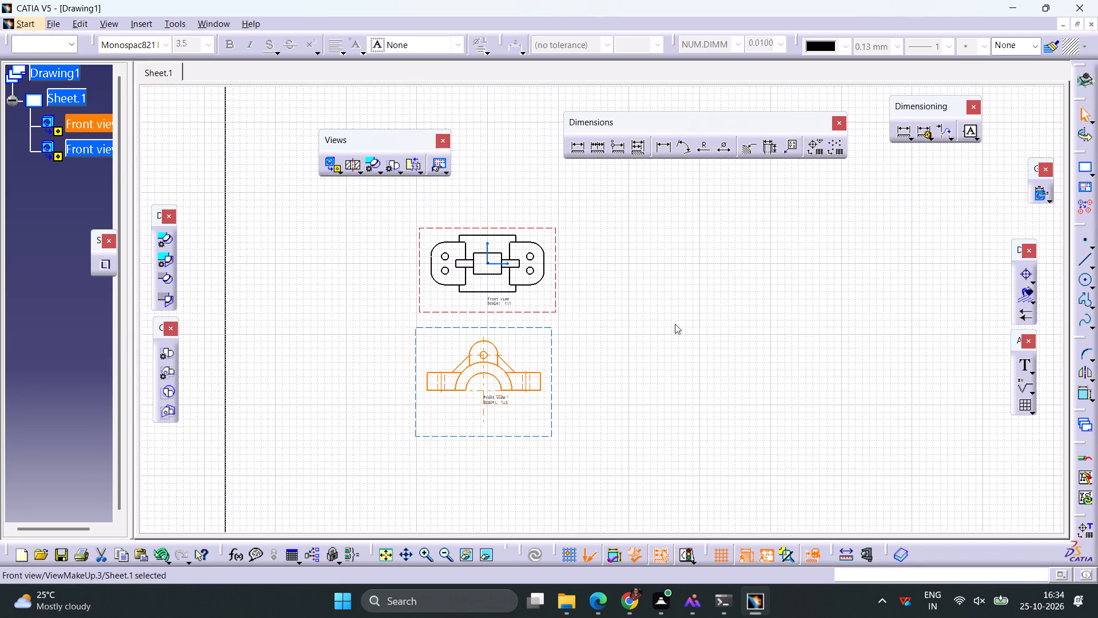
pyautogui.rightClick(555, 290)
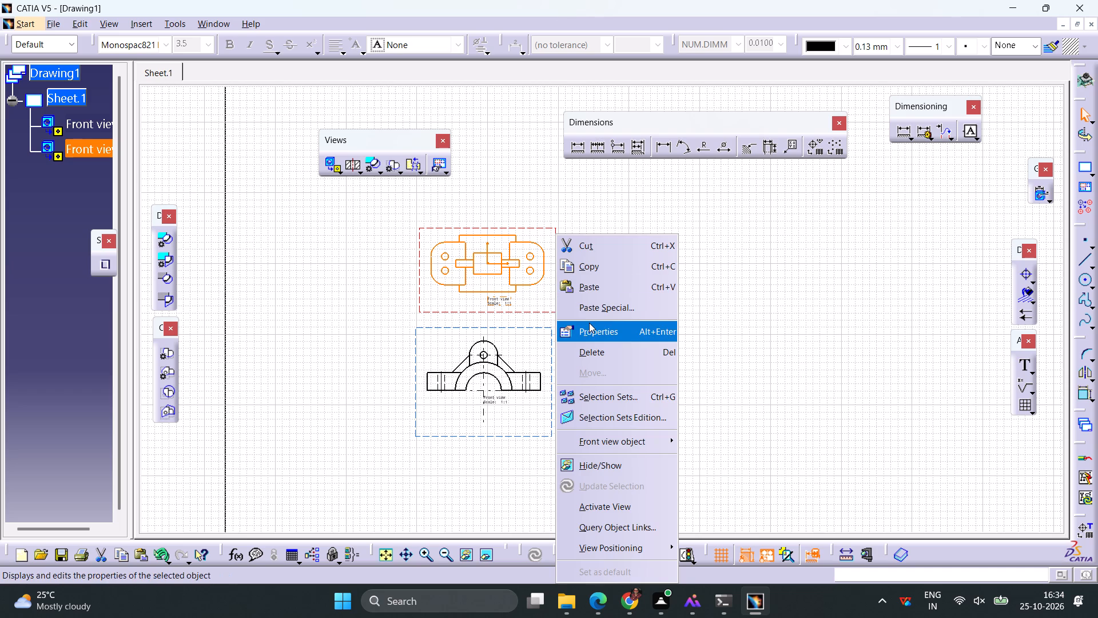
pyautogui.click(589, 323)
pyautogui.click(770, 310)
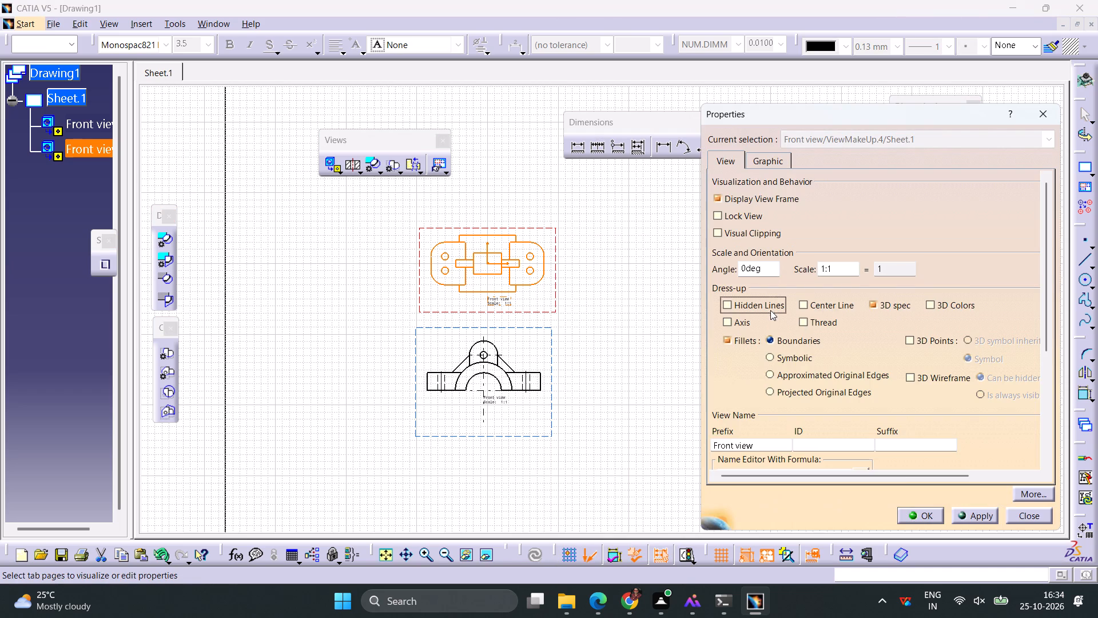
pyautogui.click(813, 304)
pyautogui.click(751, 320)
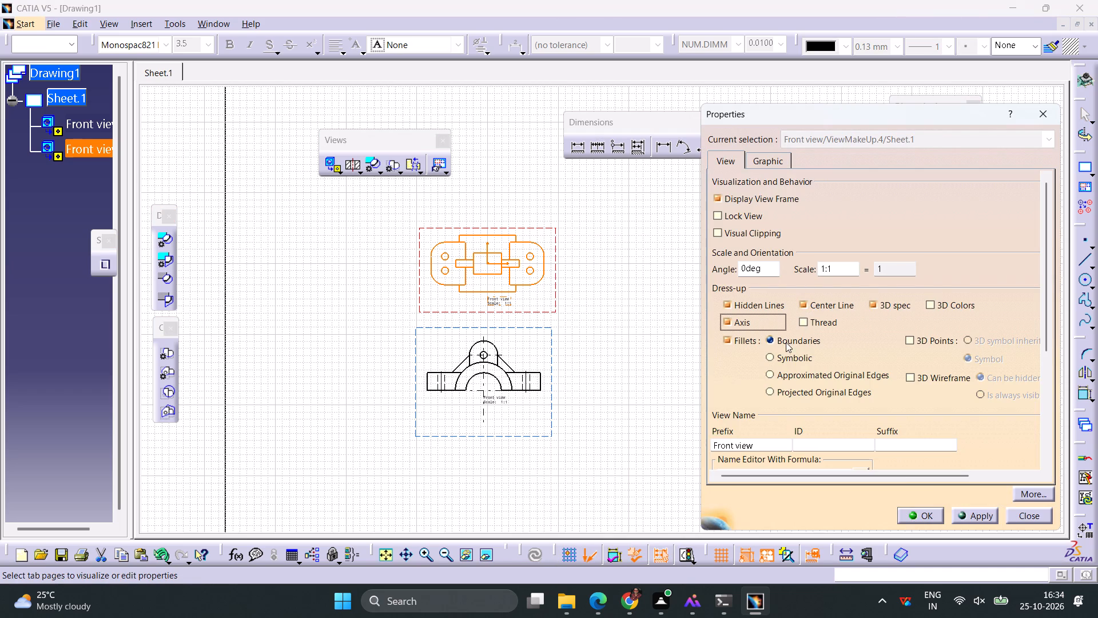
pyautogui.click(966, 520)
pyautogui.click(937, 517)
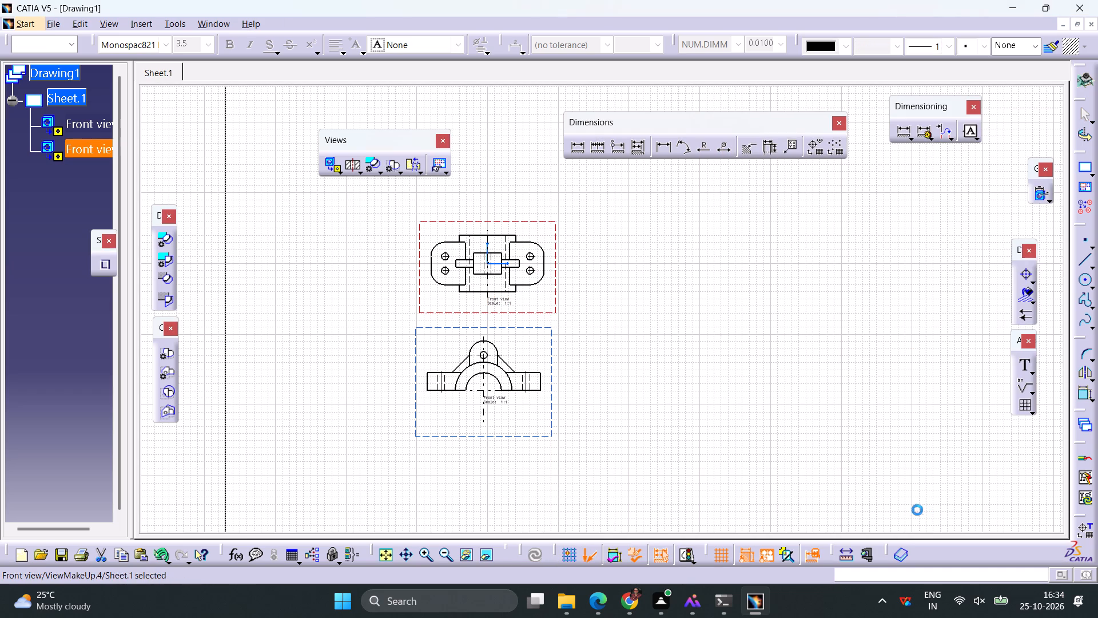
pyautogui.click(661, 399)
# Activate the lower front view and project a right view from it, placed beside it on its right.
pyautogui.rightClick(551, 362)
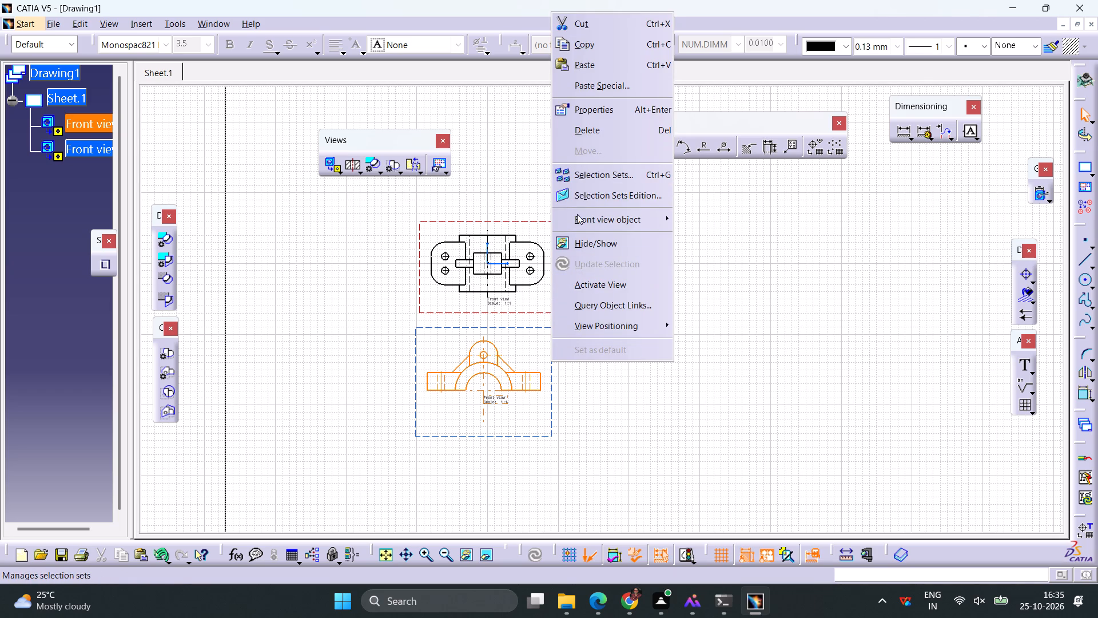
pyautogui.click(581, 282)
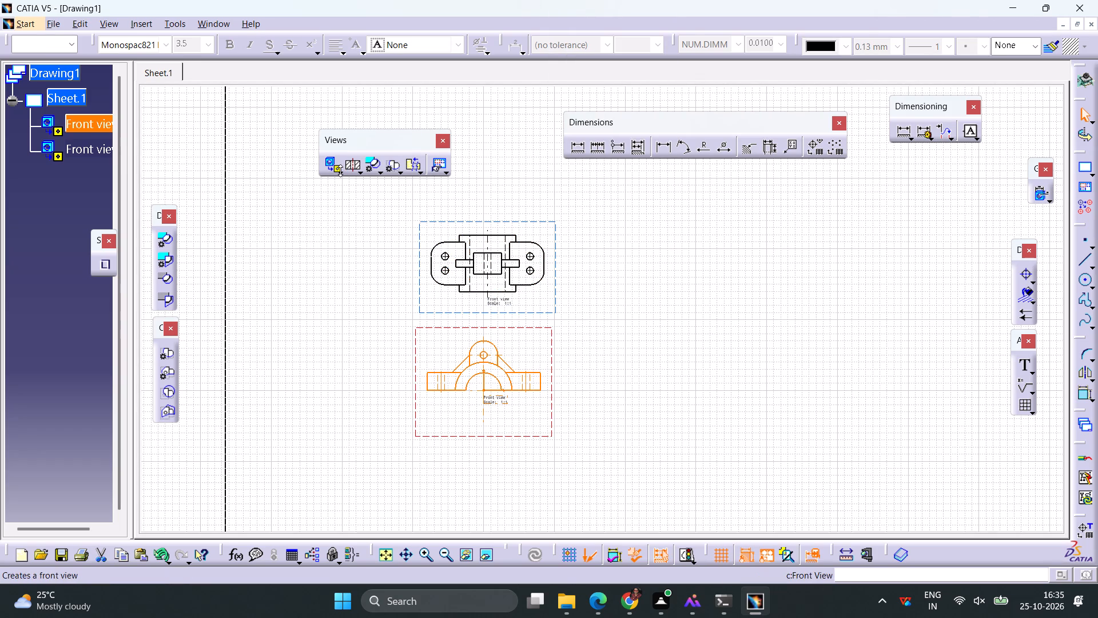
pyautogui.click(340, 171)
pyautogui.click(419, 187)
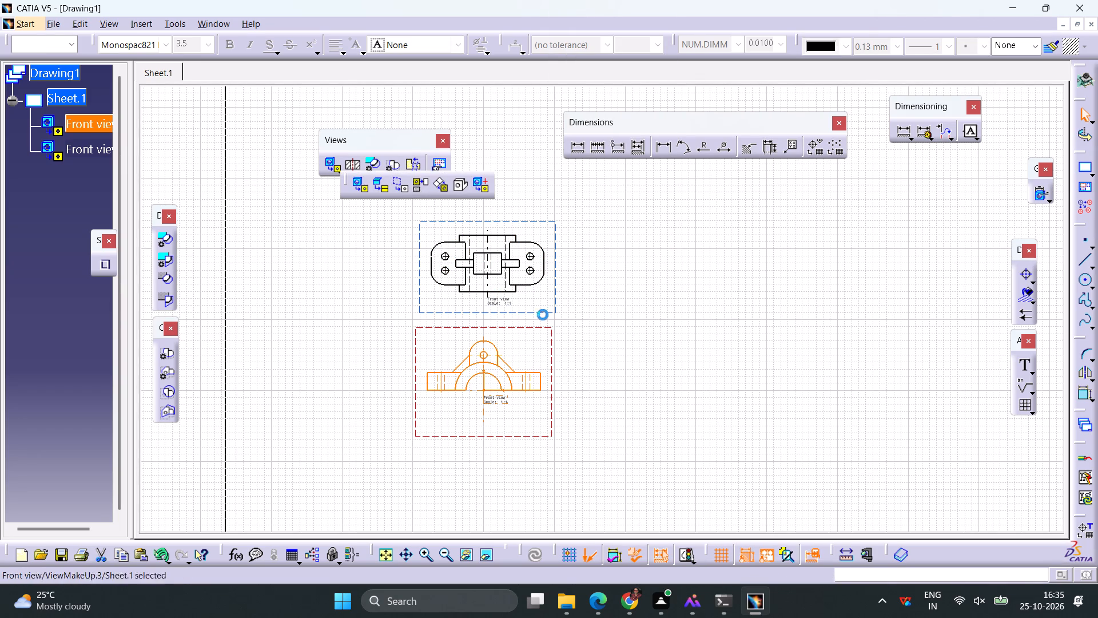
pyautogui.click(642, 385)
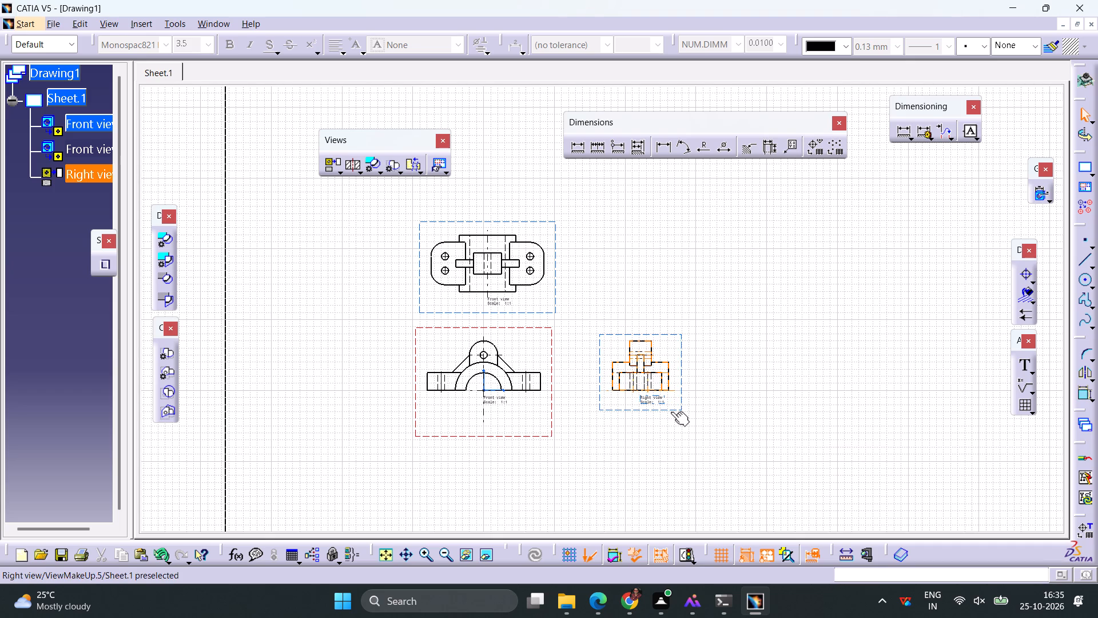
# Activate the projected right view and set its scale to 2:1.
pyautogui.rightClick(671, 411)
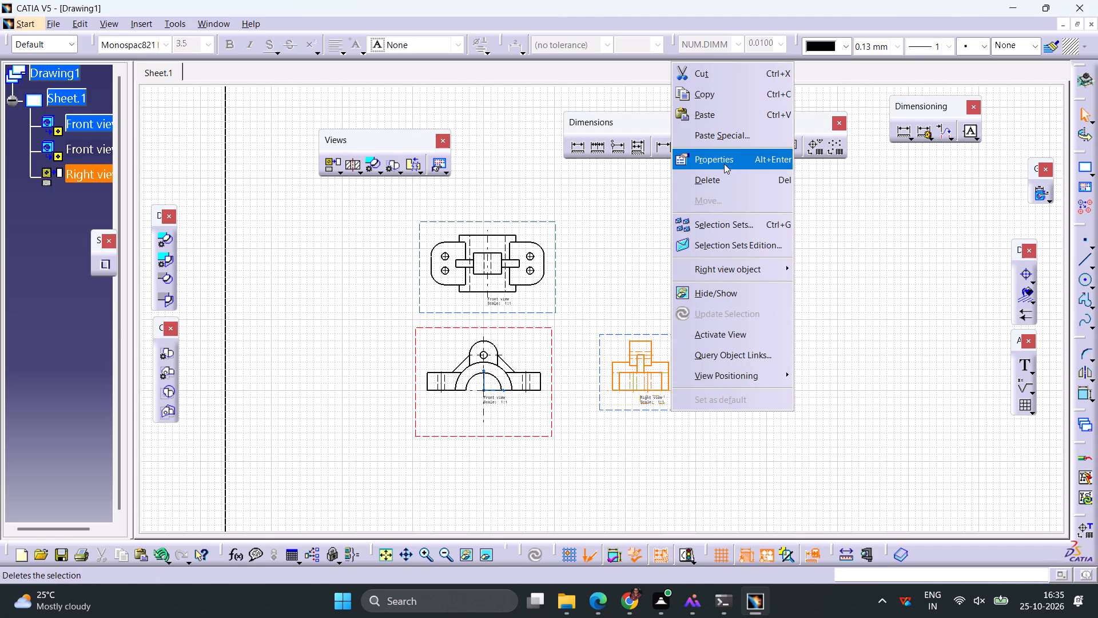
pyautogui.click(723, 335)
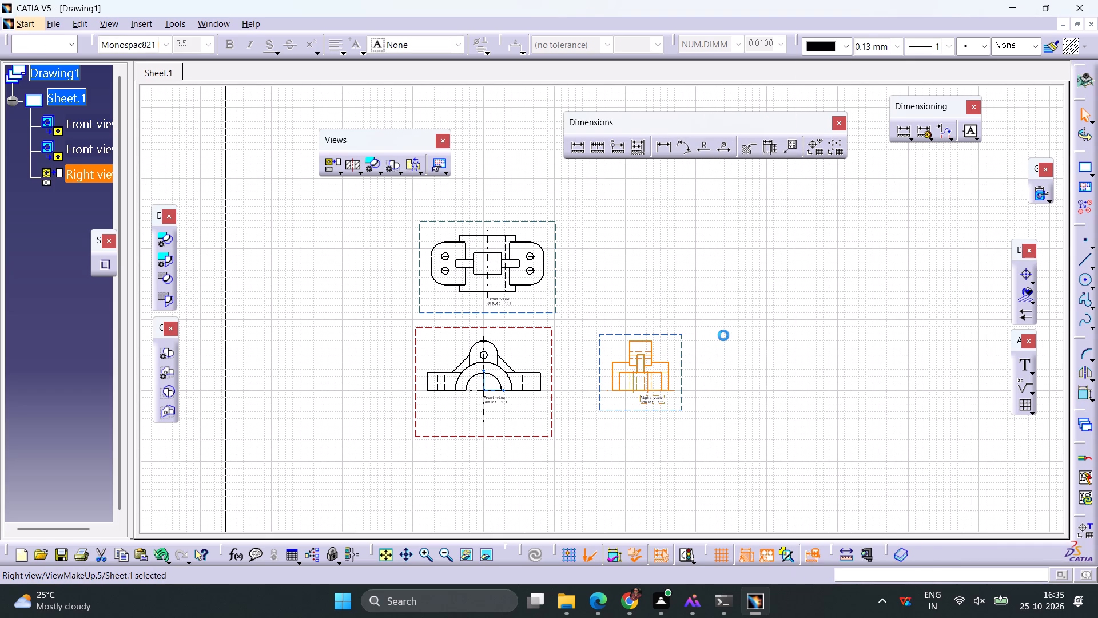
pyautogui.rightClick(681, 342)
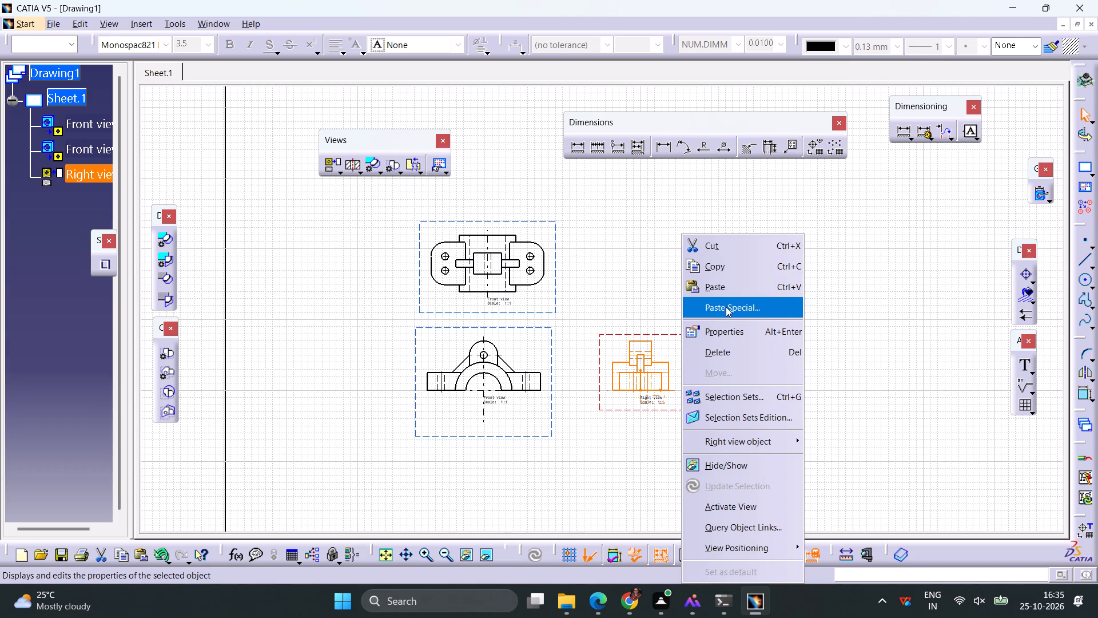
pyautogui.click(727, 334)
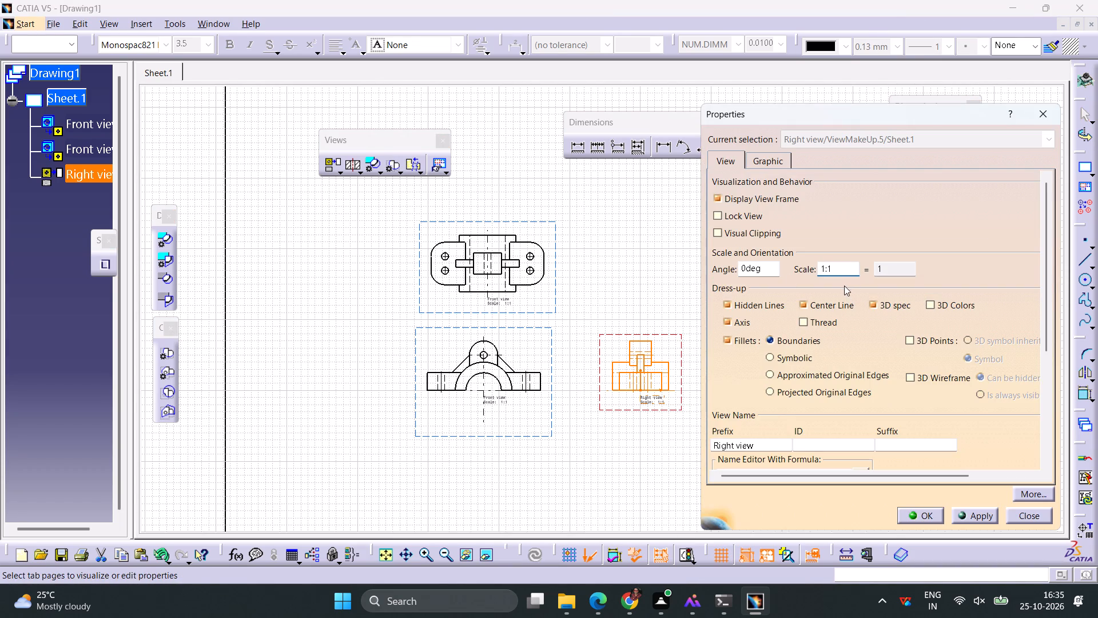
pyautogui.press('Right')
pyautogui.press('BackSpace')
pyautogui.press('2')
pyautogui.click(984, 515)
pyautogui.click(920, 514)
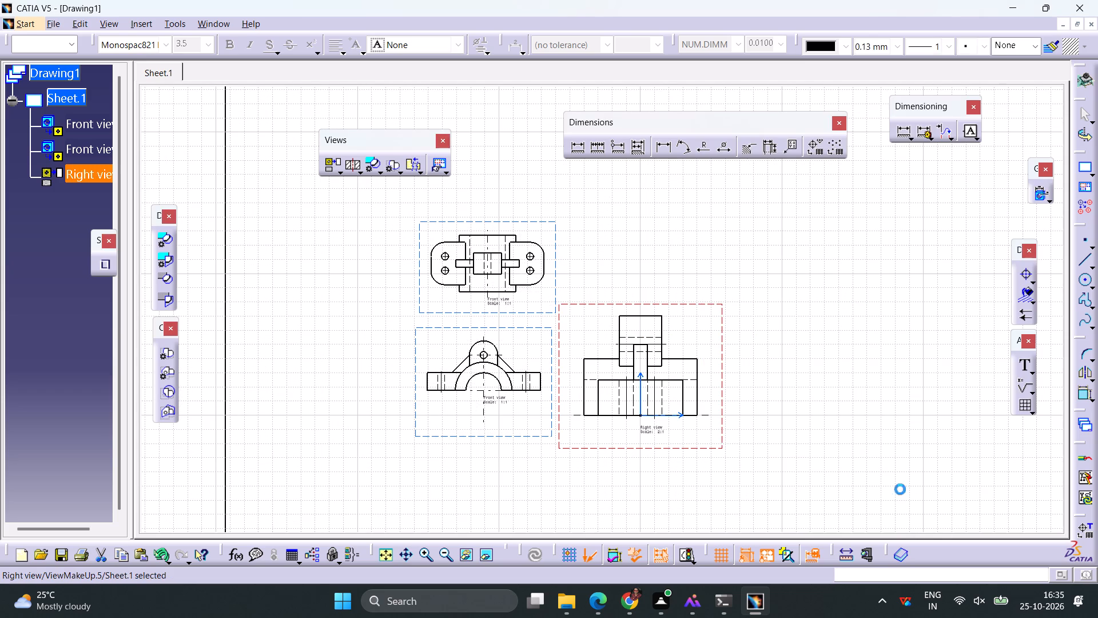
# Activate the lower front view and set its scale to 2:1.
pyautogui.keyDown('ctrl'); pyautogui.moveTo(786, 370); pyautogui.dragTo(782, 391, button='middle'); pyautogui.keyUp('ctrl')
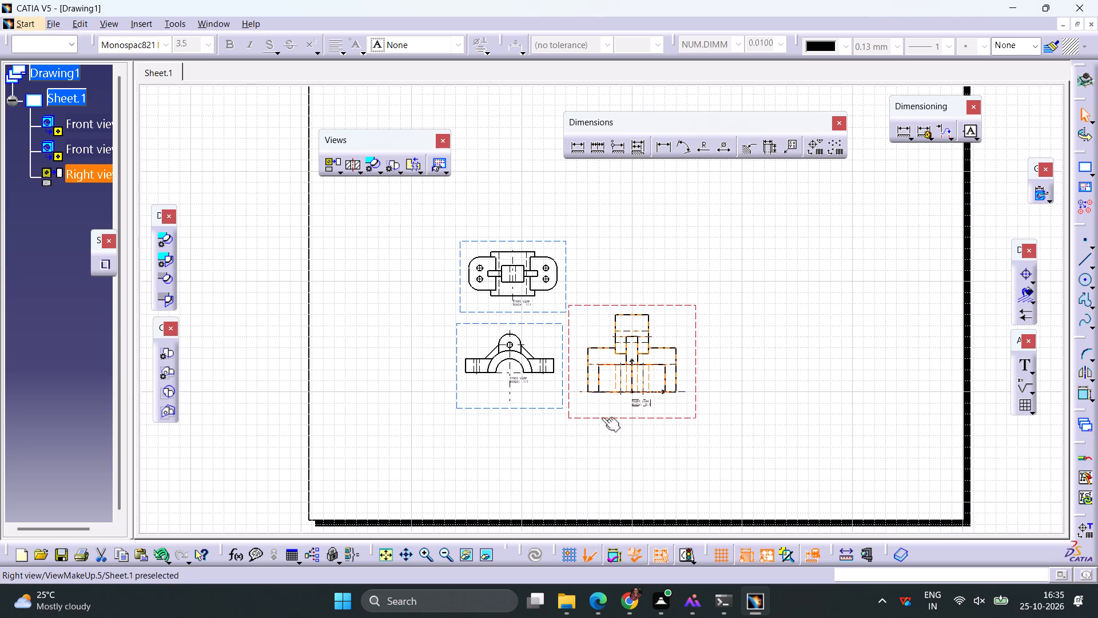
pyautogui.rightClick(539, 408)
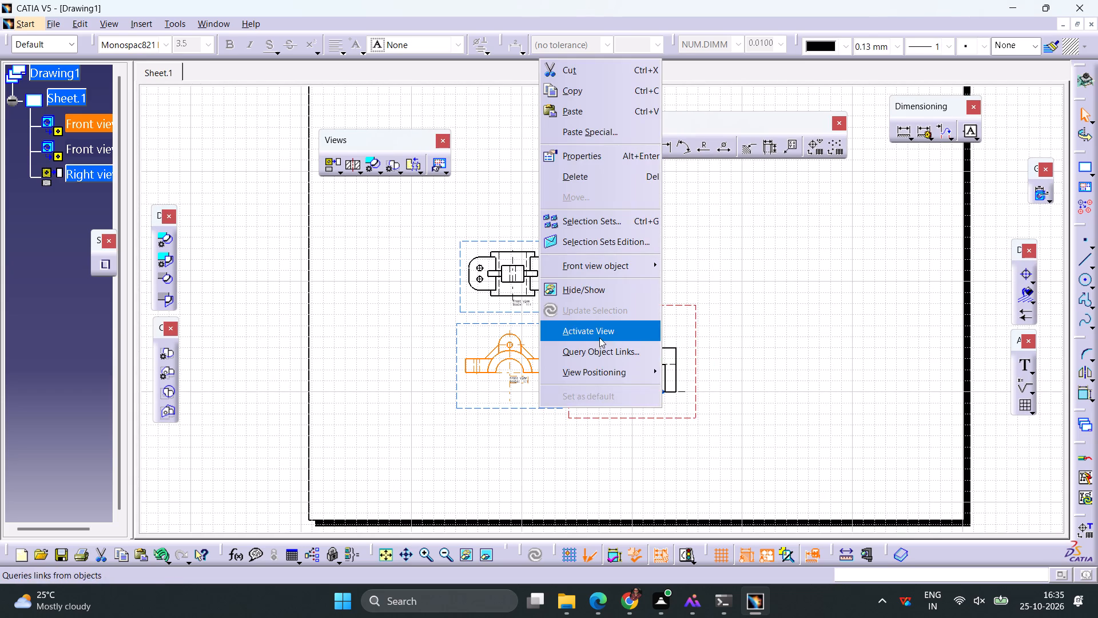
pyautogui.click(599, 338)
pyautogui.rightClick(532, 409)
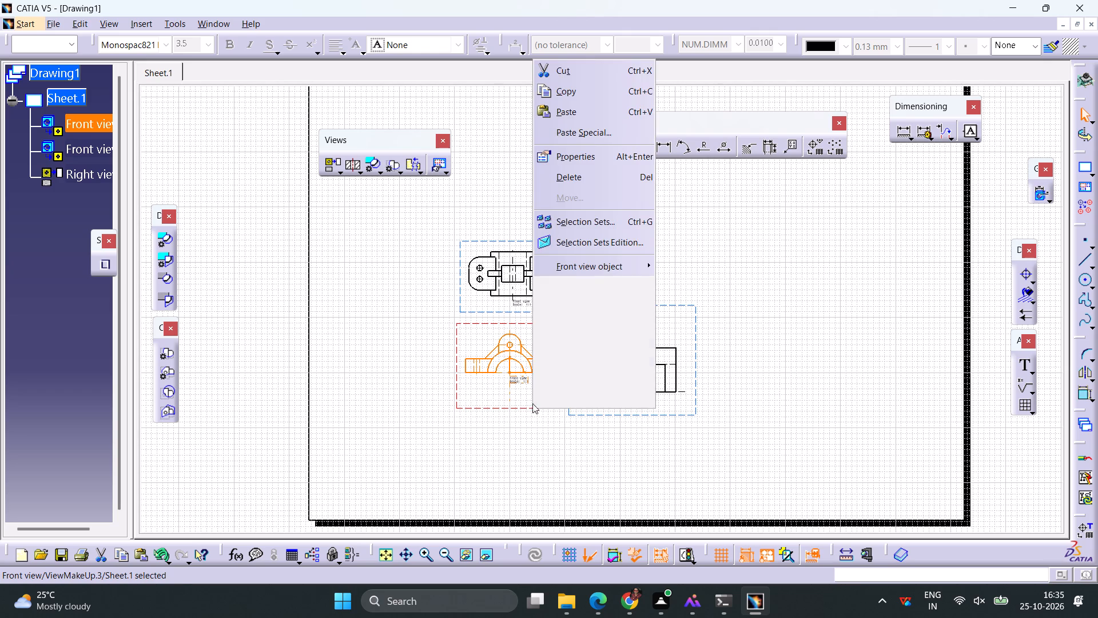
pyautogui.click(587, 161)
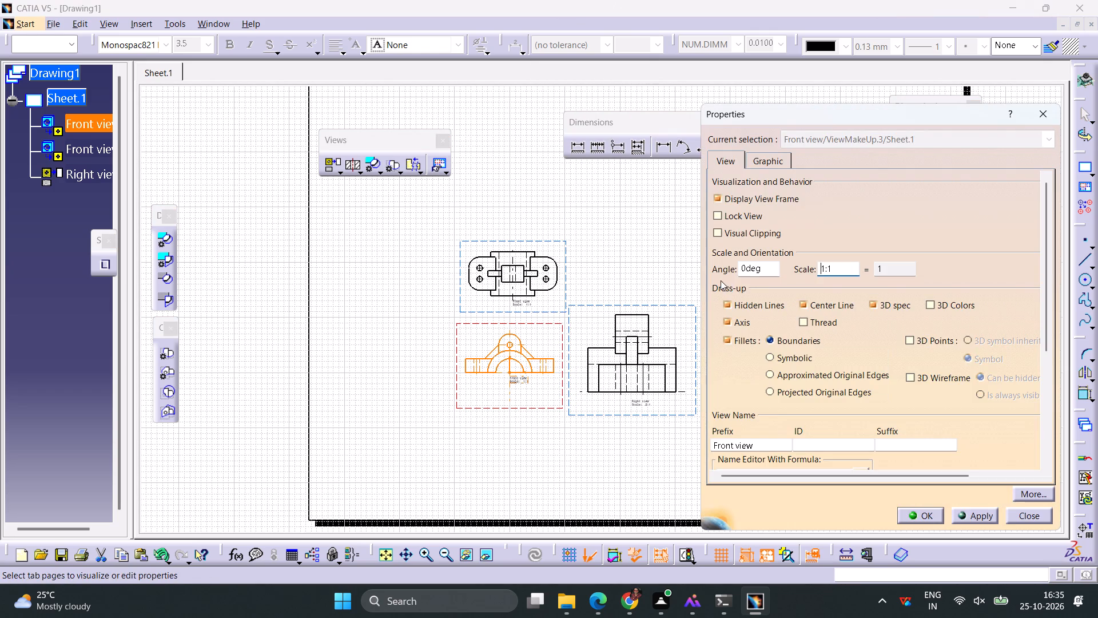
pyautogui.press('Right')
pyautogui.press('BackSpace')
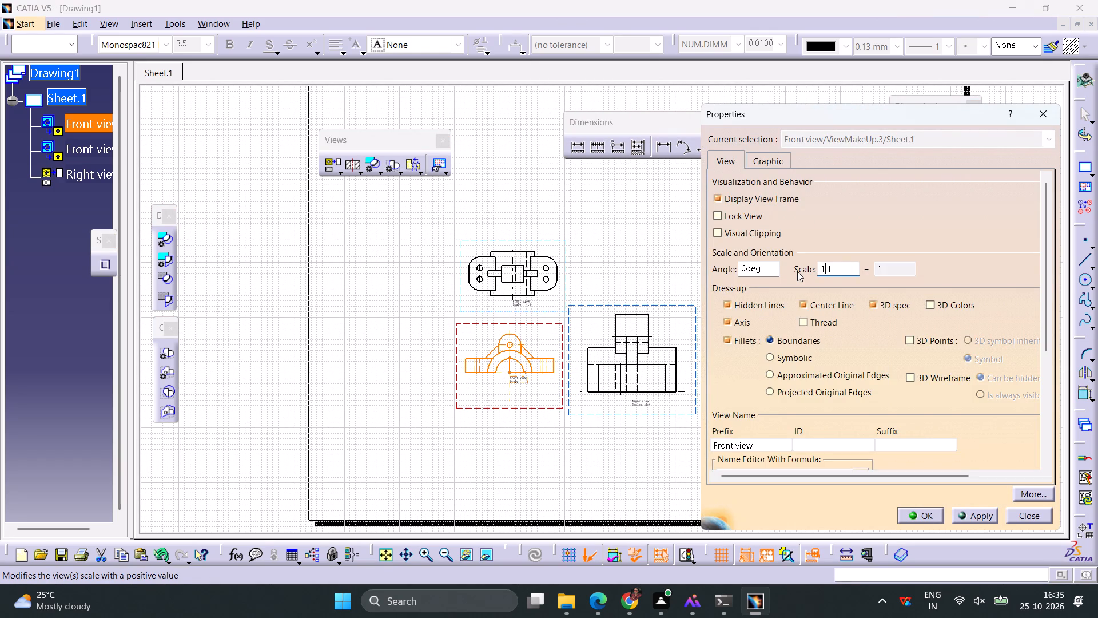
pyautogui.press('2')
pyautogui.press('Return')
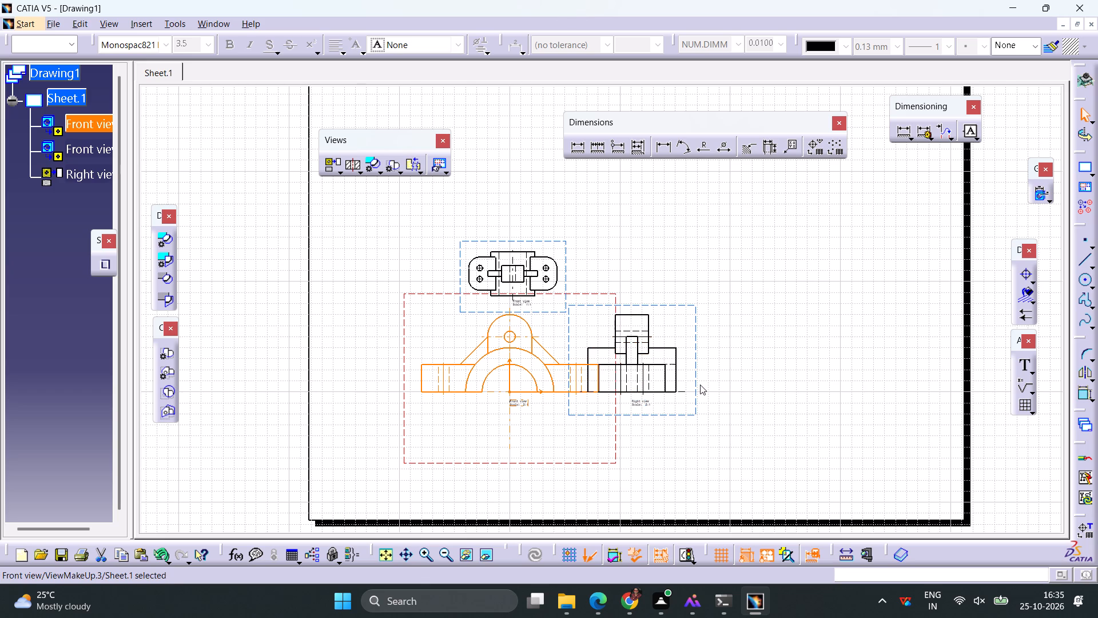
# Space out the views by moving the right view farther right and the top-down view higher, clear of the front view.
pyautogui.moveTo(695, 385); pyautogui.dragTo(807, 431)
pyautogui.moveTo(734, 414); pyautogui.dragTo(730, 436)
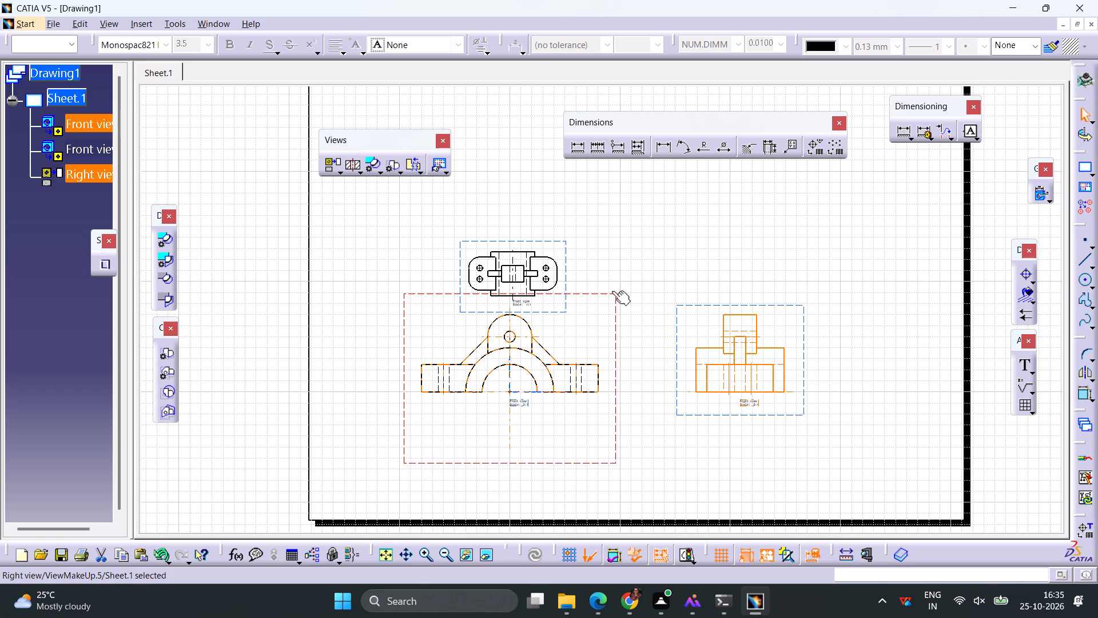
pyautogui.moveTo(567, 262); pyautogui.dragTo(566, 164)
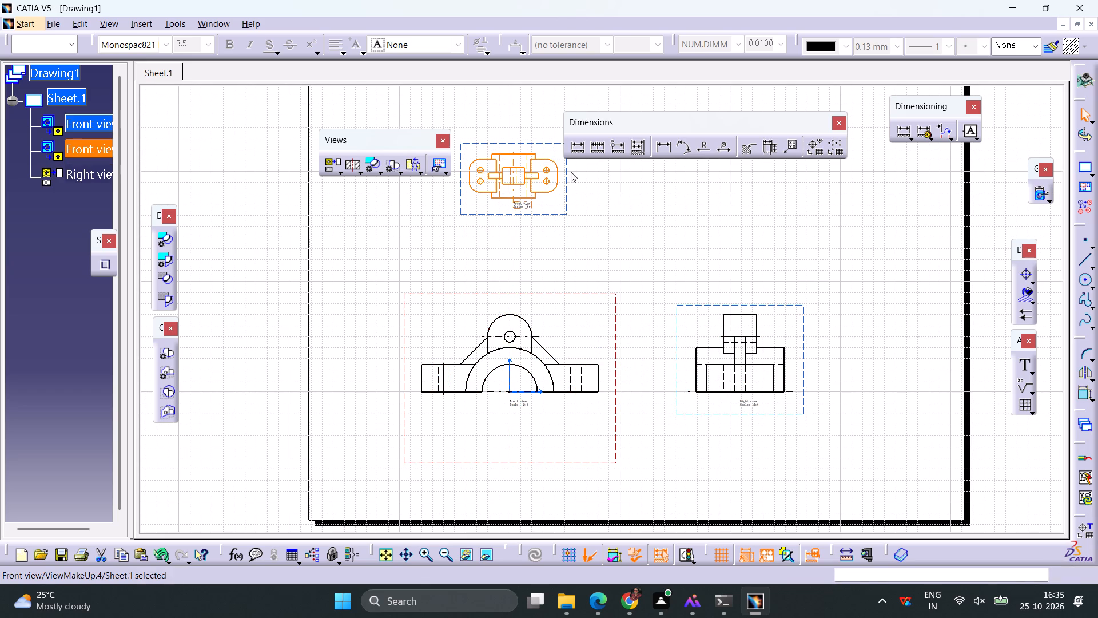
pyautogui.moveTo(602, 229); pyautogui.dragTo(579, 287, button='middle')
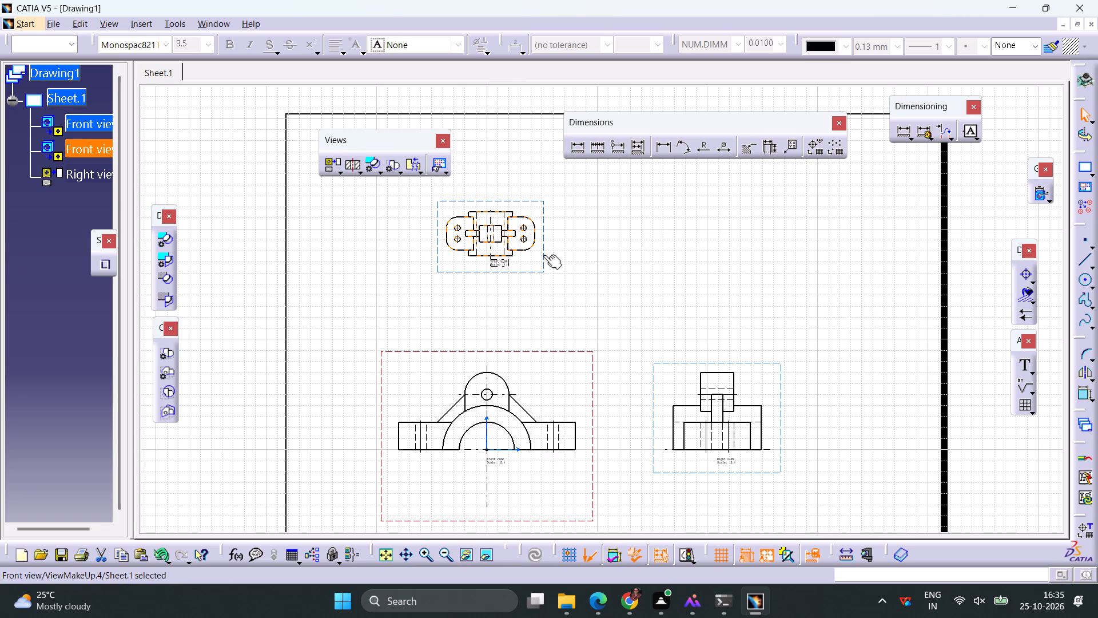
# Activate the upper top-down view and set its scale to 2:1.
pyautogui.rightClick(543, 255)
pyautogui.click(577, 507)
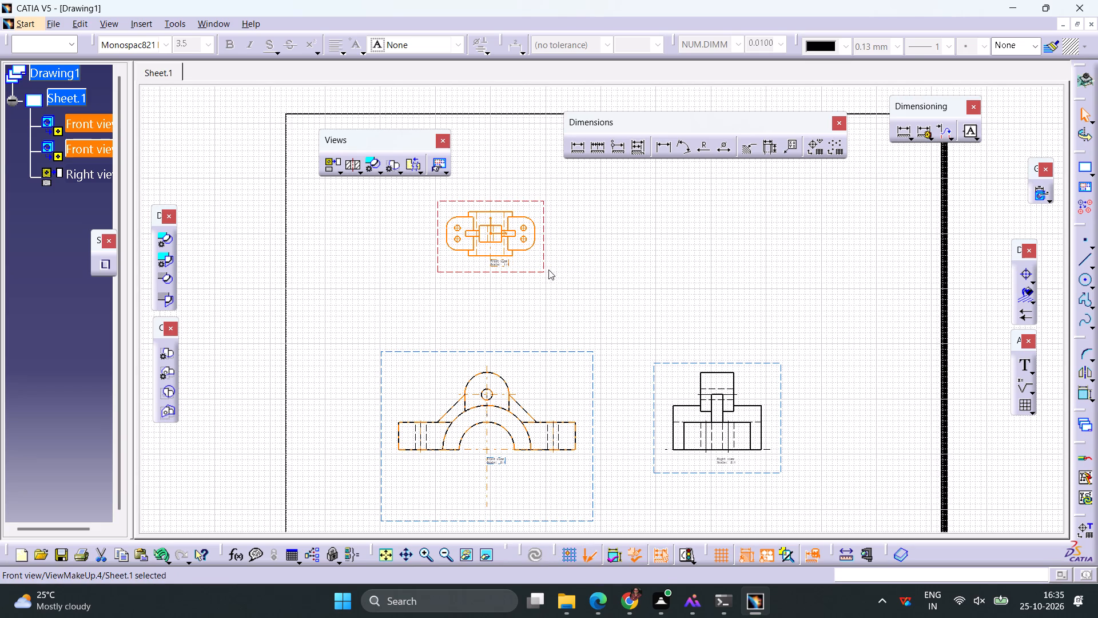
pyautogui.rightClick(544, 262)
pyautogui.click(596, 326)
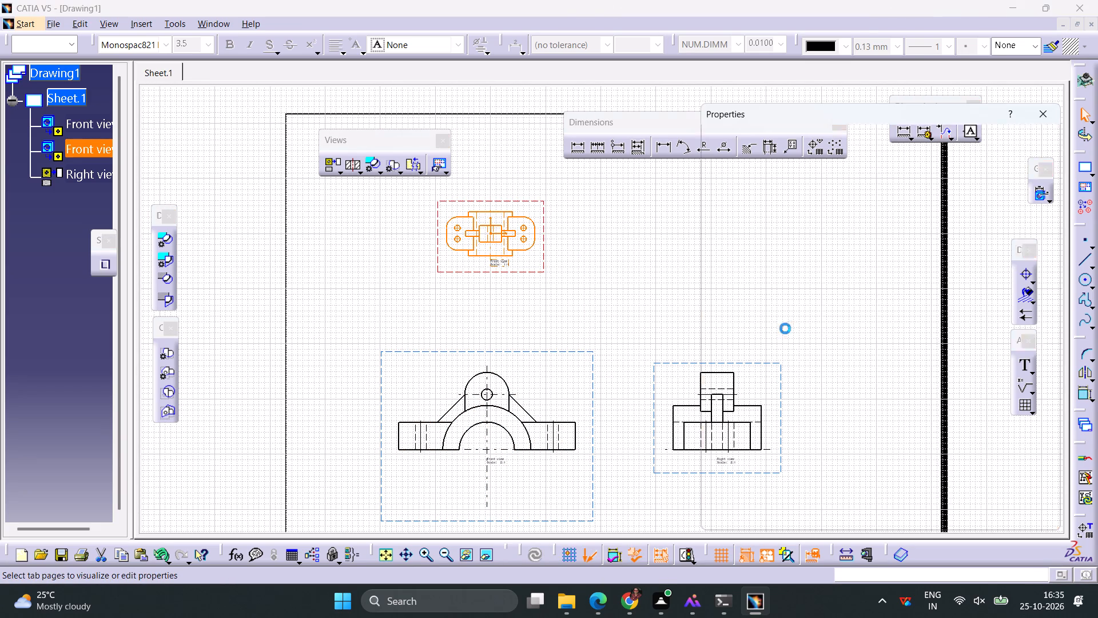
pyautogui.press('Right')
pyautogui.press('BackSpace')
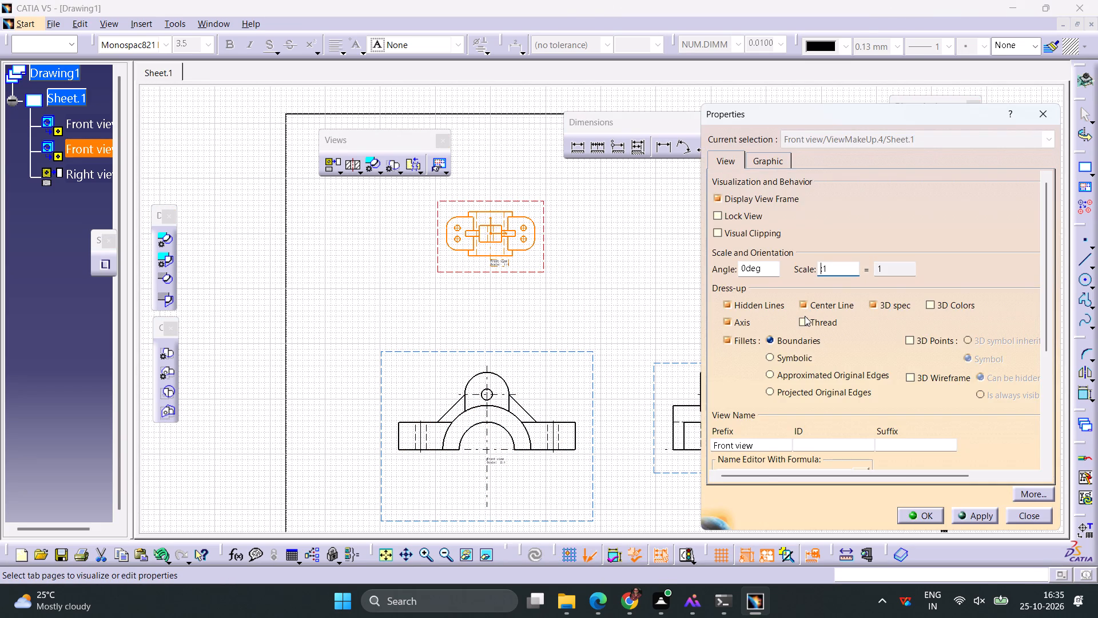
pyautogui.press('2')
pyautogui.press('Return')
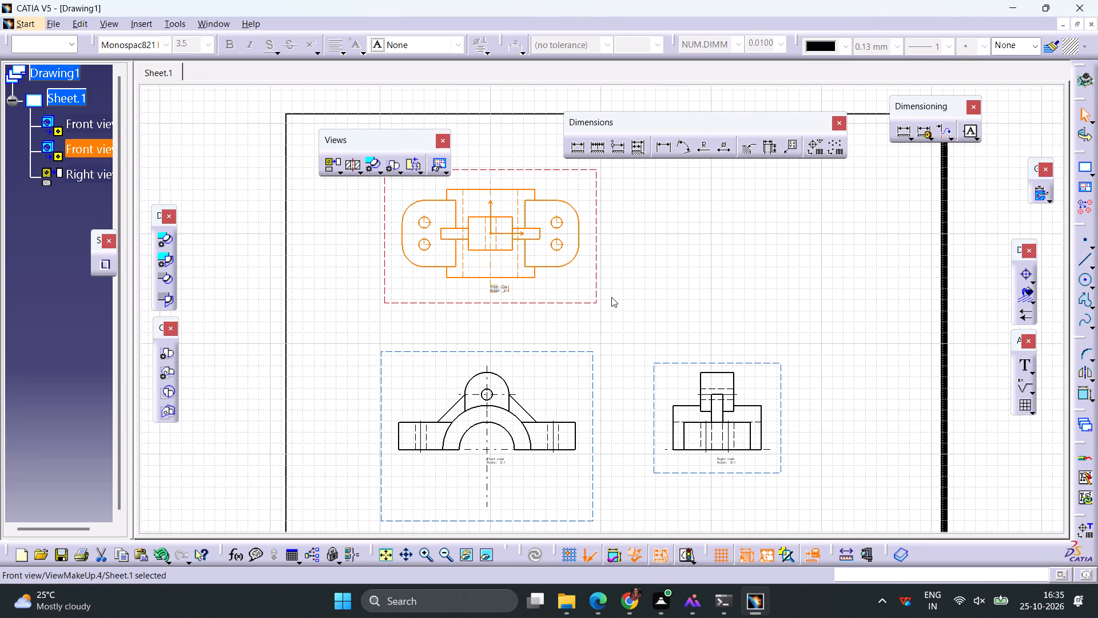
pyautogui.click(673, 274)
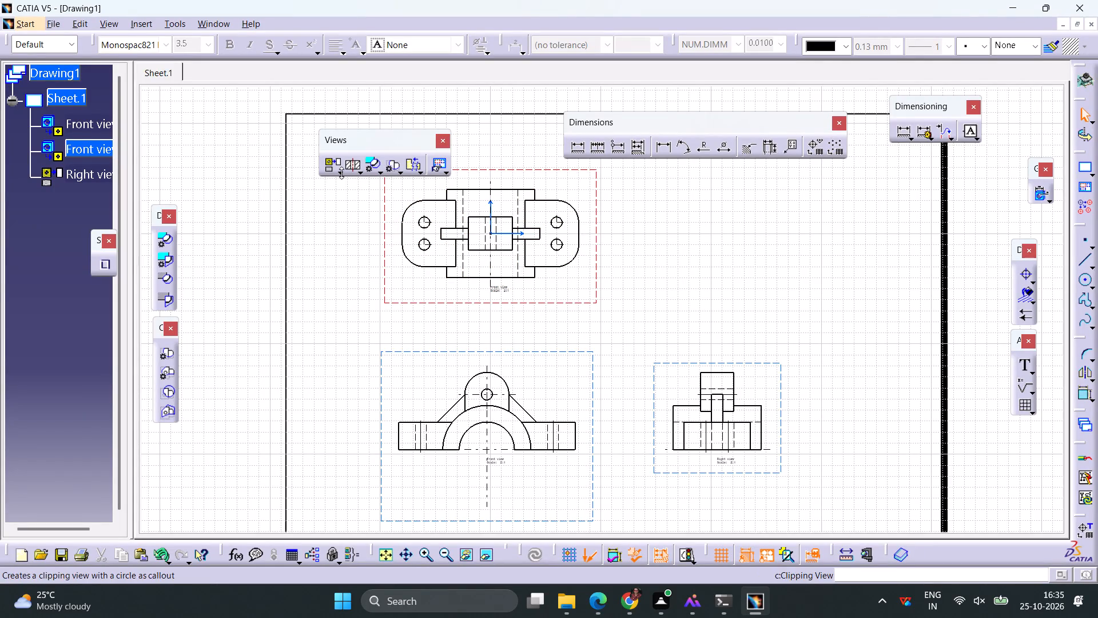
# Create an isometric view from Part1.CATPart and place it beside the top-down view, above the right view.
pyautogui.click(341, 173)
pyautogui.click(462, 187)
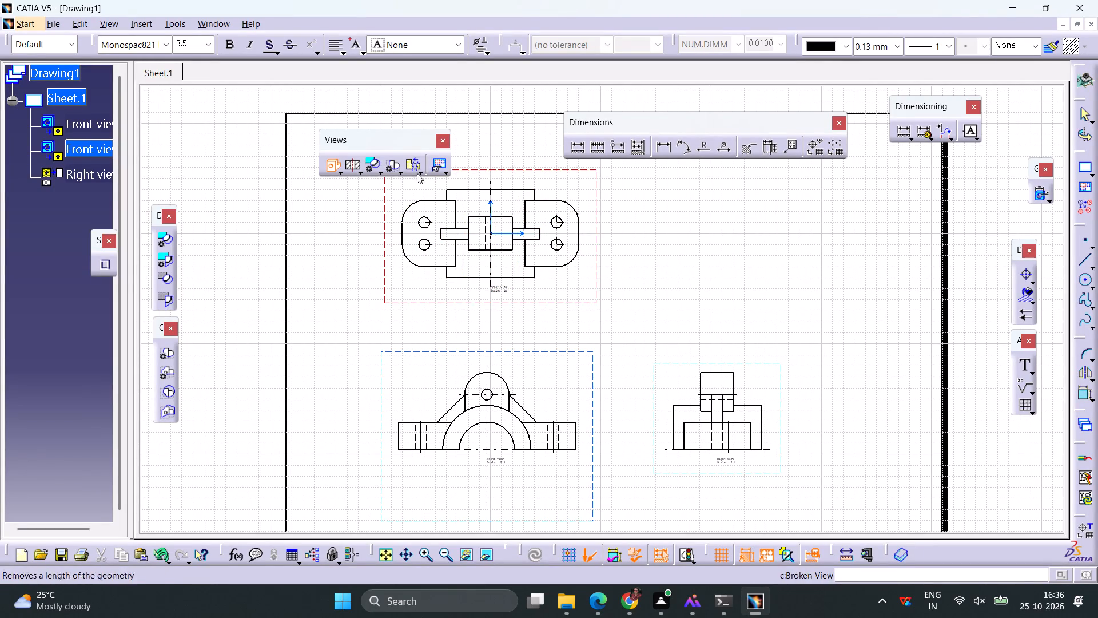
pyautogui.click(213, 22)
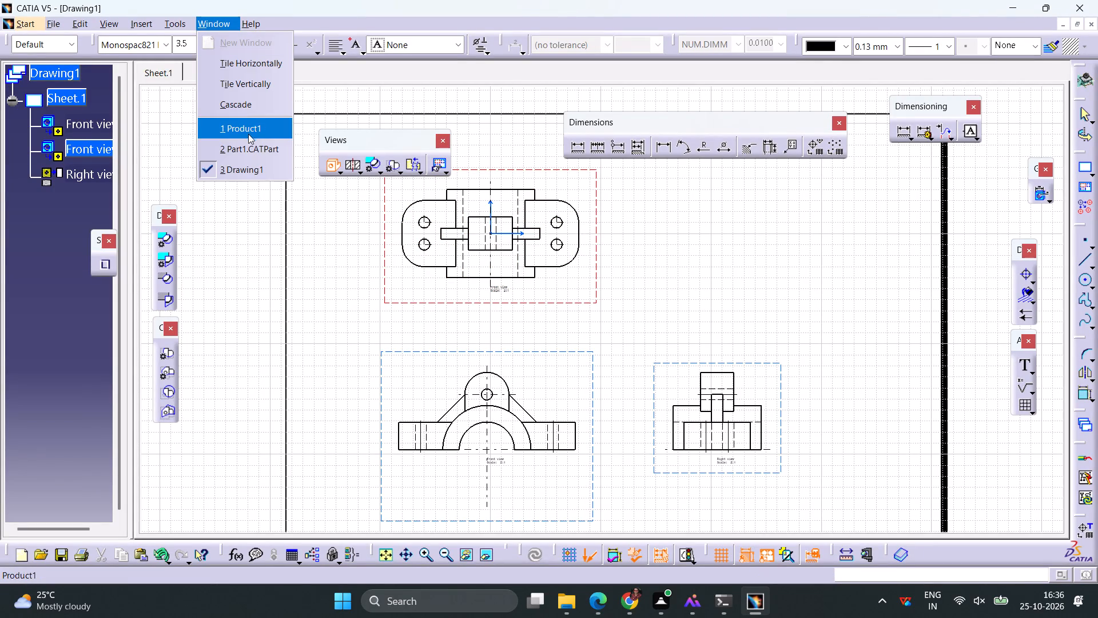
pyautogui.click(253, 147)
pyautogui.click(622, 383)
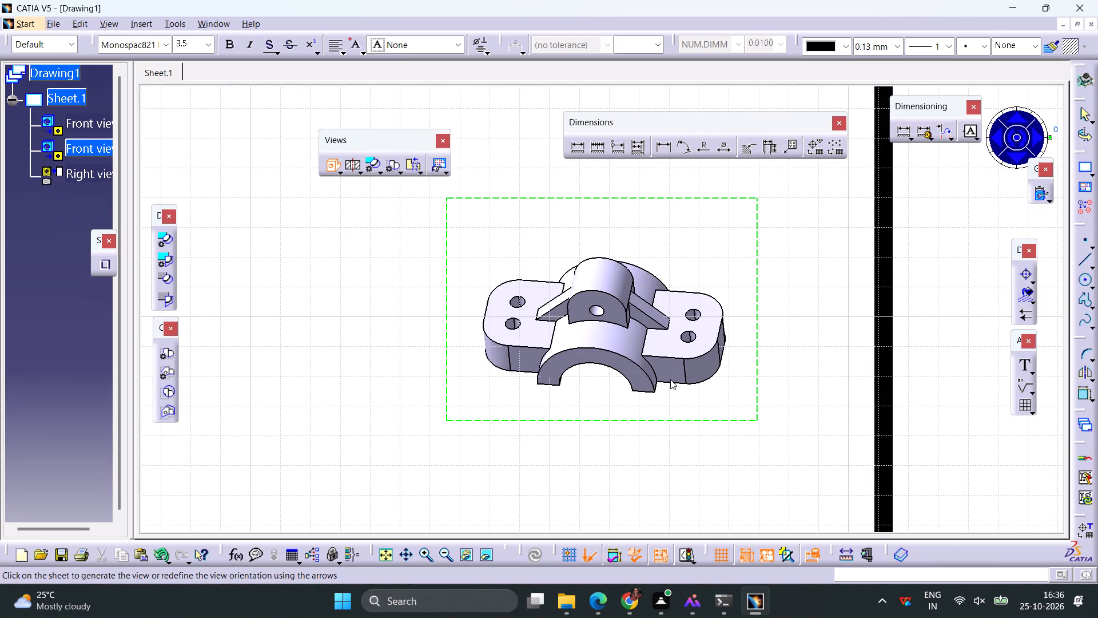
pyautogui.keyDown('ctrl'); pyautogui.moveTo(670, 379); pyautogui.dragTo(650, 460, button='middle'); pyautogui.keyUp('ctrl')
pyautogui.moveTo(595, 352); pyautogui.dragTo(535, 360)
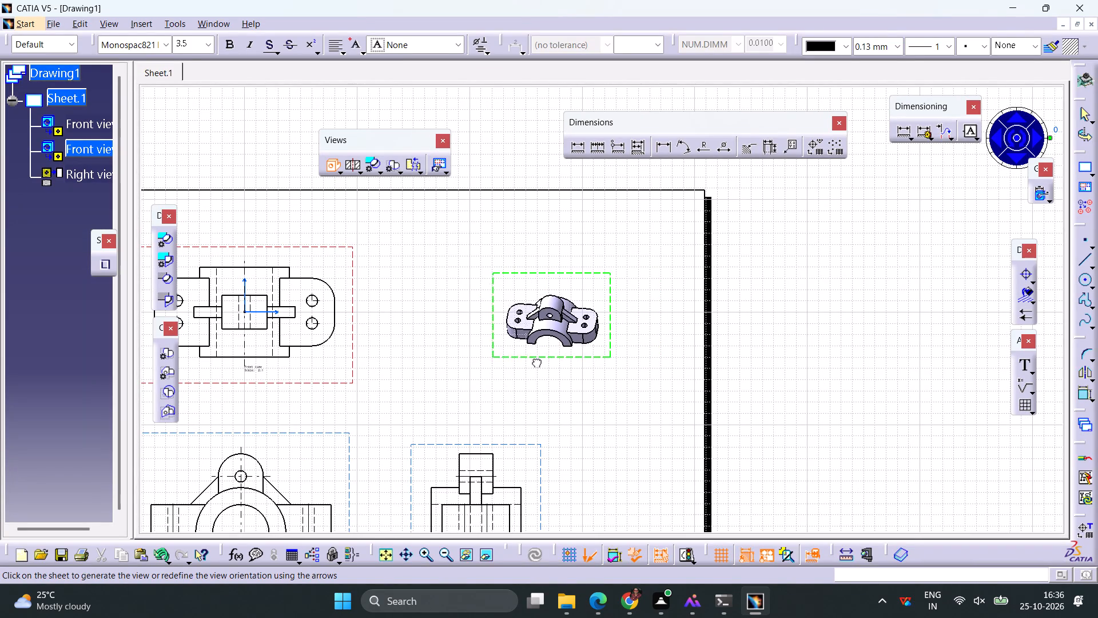
pyautogui.moveTo(535, 360); pyautogui.dragTo(511, 363)
pyautogui.click(523, 386)
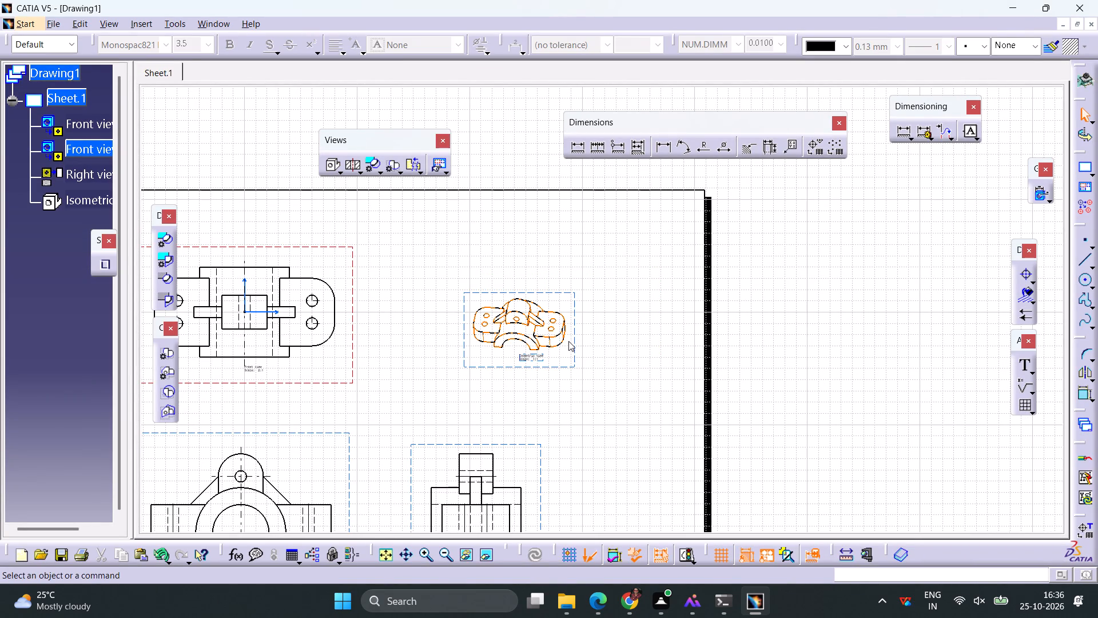
# Activate the isometric view and set its scale to 2:1.
pyautogui.rightClick(575, 336)
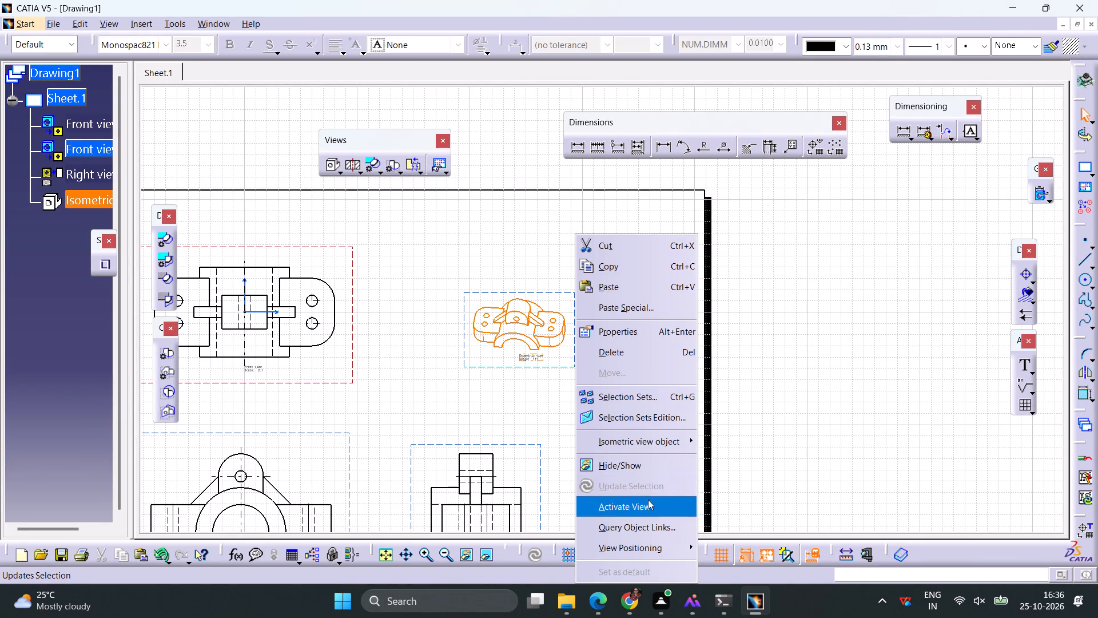
pyautogui.click(645, 504)
pyautogui.rightClick(575, 349)
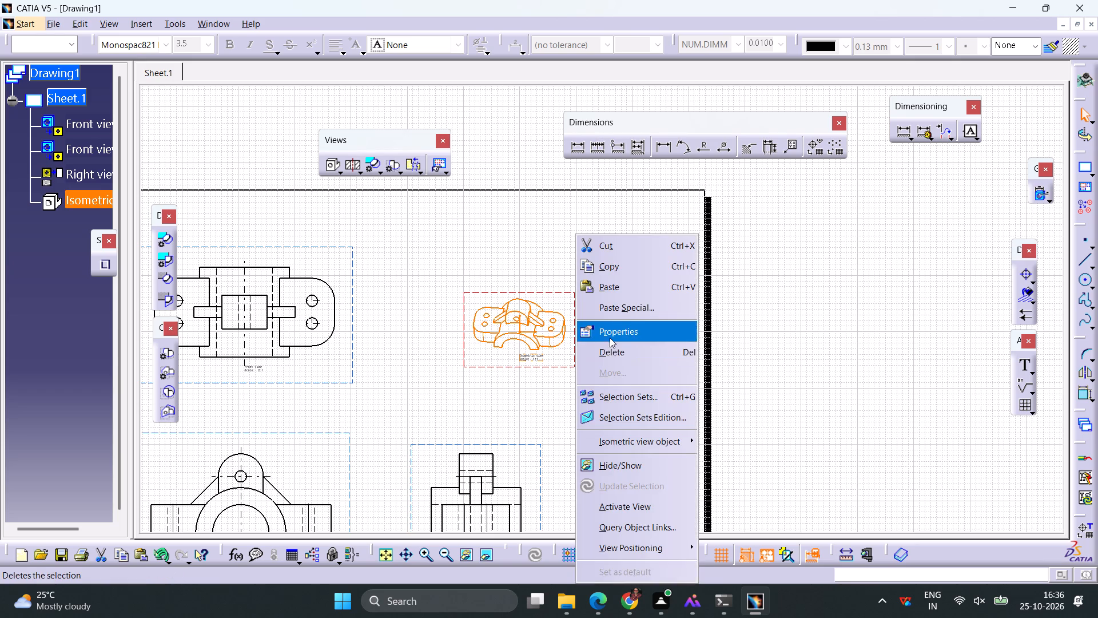
pyautogui.click(617, 335)
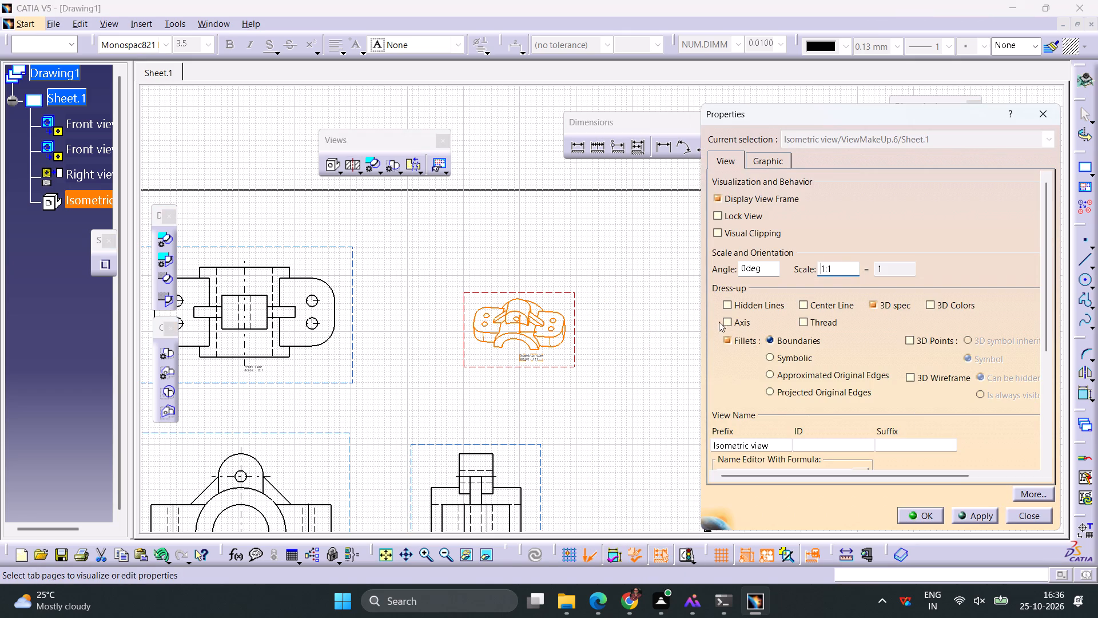
pyautogui.press('Right')
pyautogui.press('BackSpace')
pyautogui.press('2')
# Switch the isometric view's generation mode to Raster with Shading and High quality for visualization, and apply the properties.
pyautogui.scroll(-2, 936, 352)
pyautogui.scroll(-3, 869, 396)
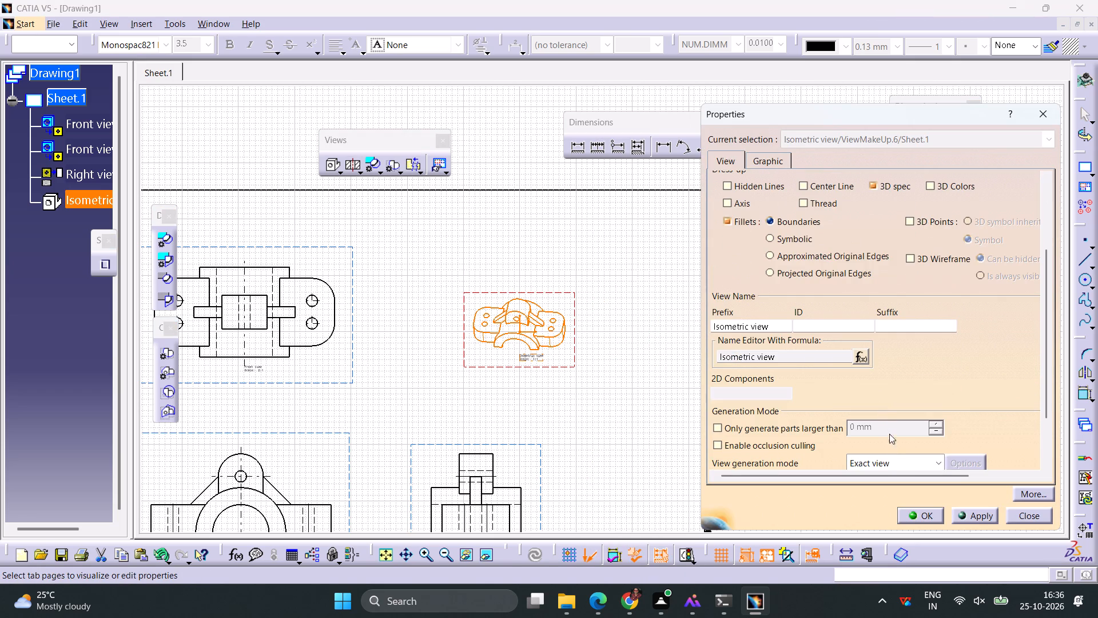
pyautogui.scroll(-5, 893, 463)
pyautogui.click(901, 460)
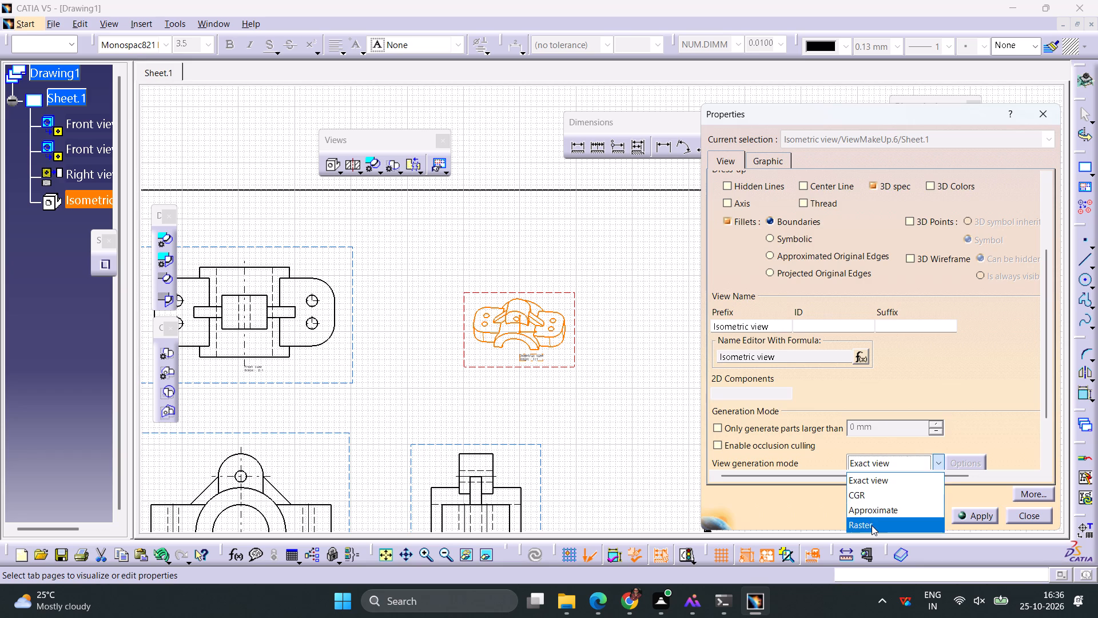
pyautogui.click(872, 525)
pyautogui.click(973, 462)
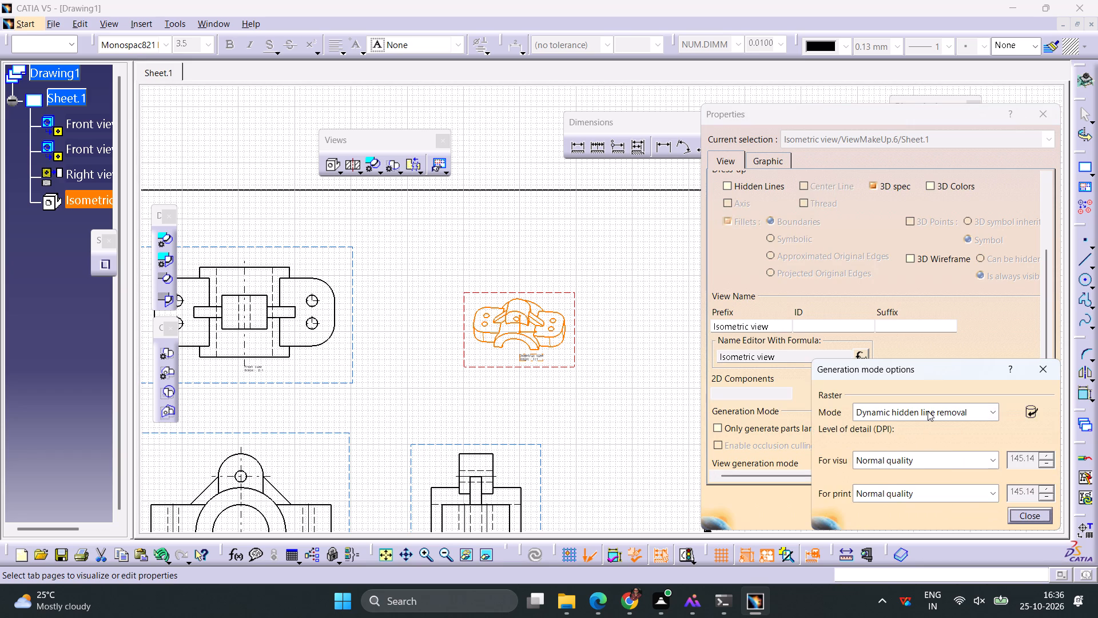
pyautogui.click(928, 411)
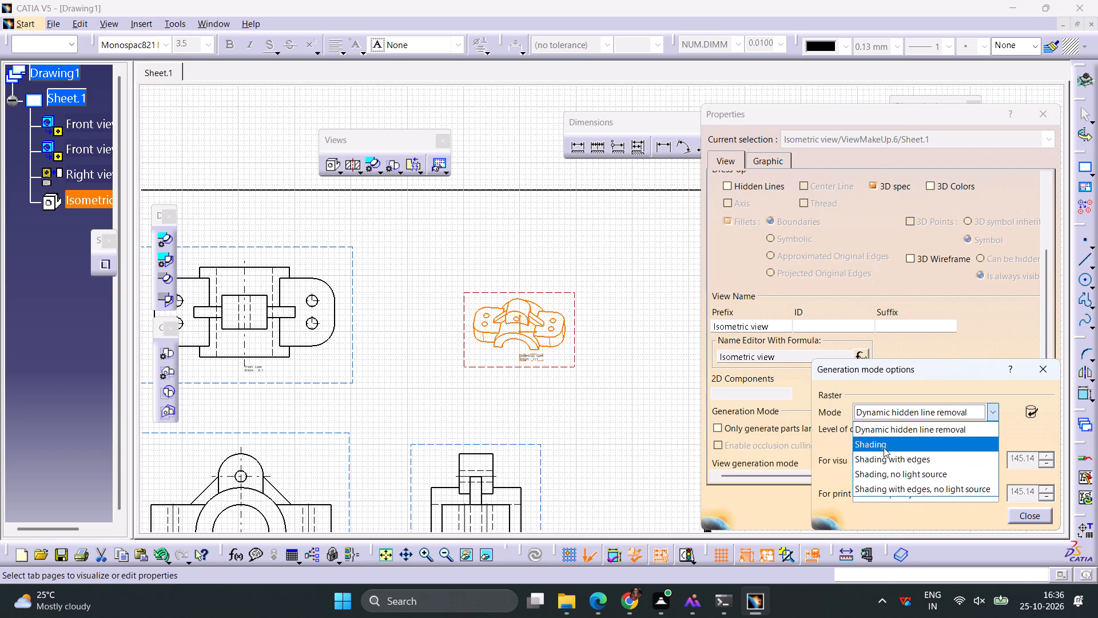
pyautogui.click(880, 445)
pyautogui.click(936, 461)
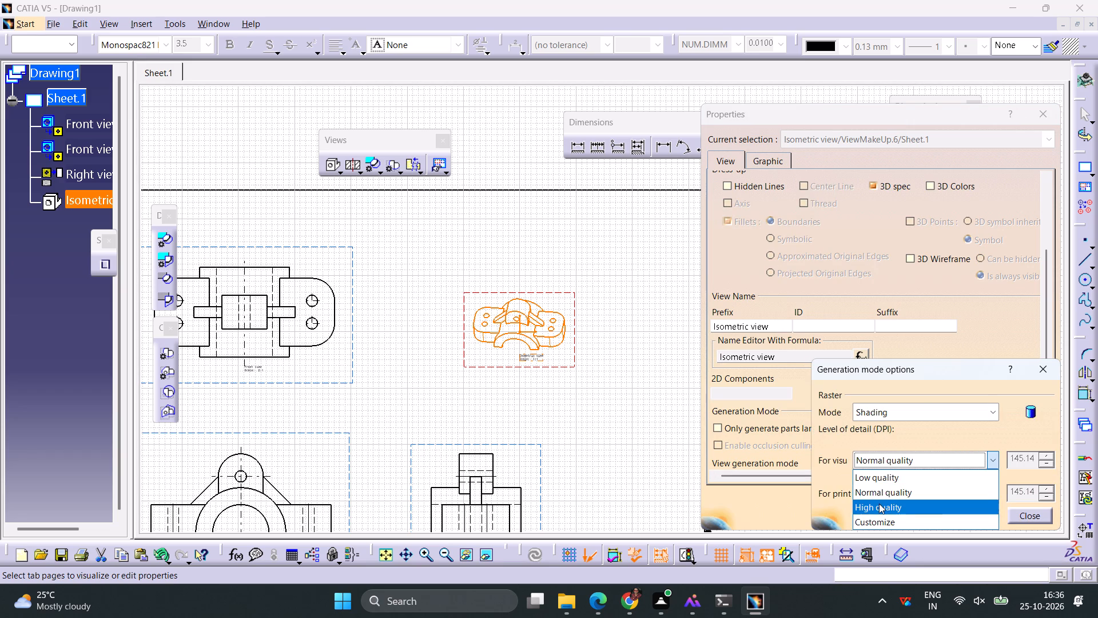
pyautogui.click(879, 504)
pyautogui.click(1026, 518)
pyautogui.click(978, 518)
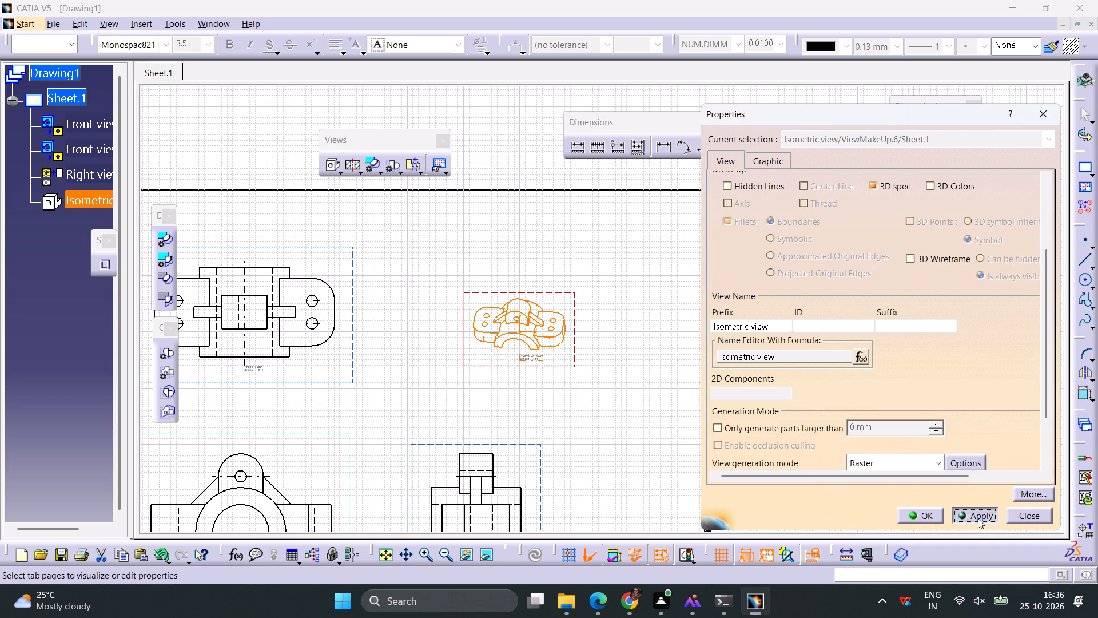
pyautogui.click(924, 520)
# Dimension the overall length between the outer end edges in the top-down view, placing it above the part.
pyautogui.keyDown('ctrl'); pyautogui.moveTo(694, 377); pyautogui.dragTo(682, 417, button='middle'); pyautogui.keyUp('ctrl')
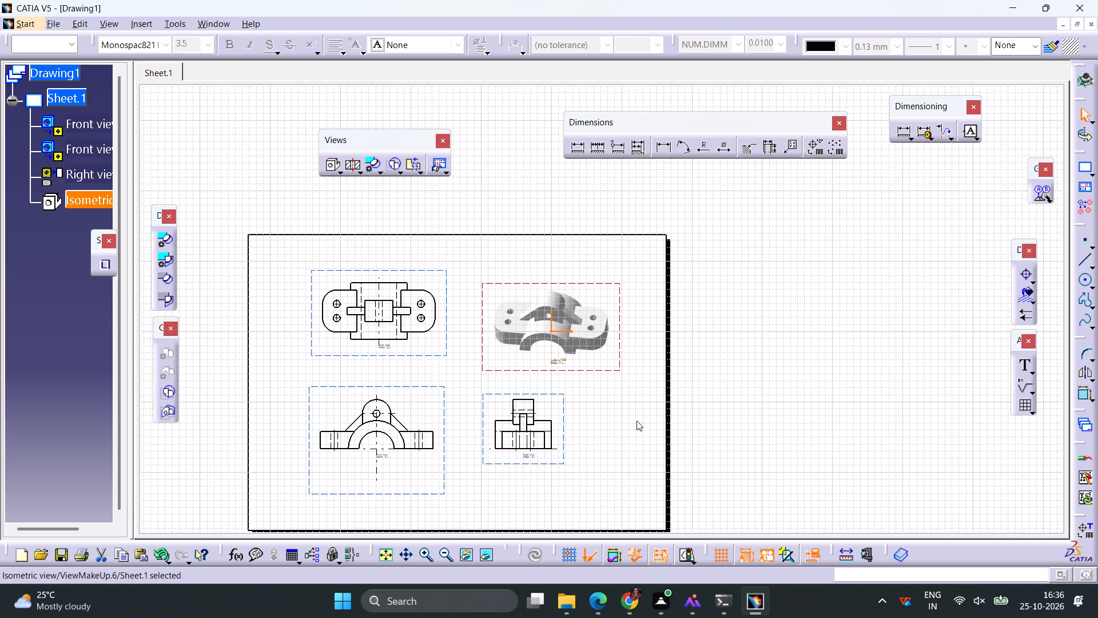
pyautogui.moveTo(636, 424); pyautogui.dragTo(736, 366, button='middle')
pyautogui.click(721, 371)
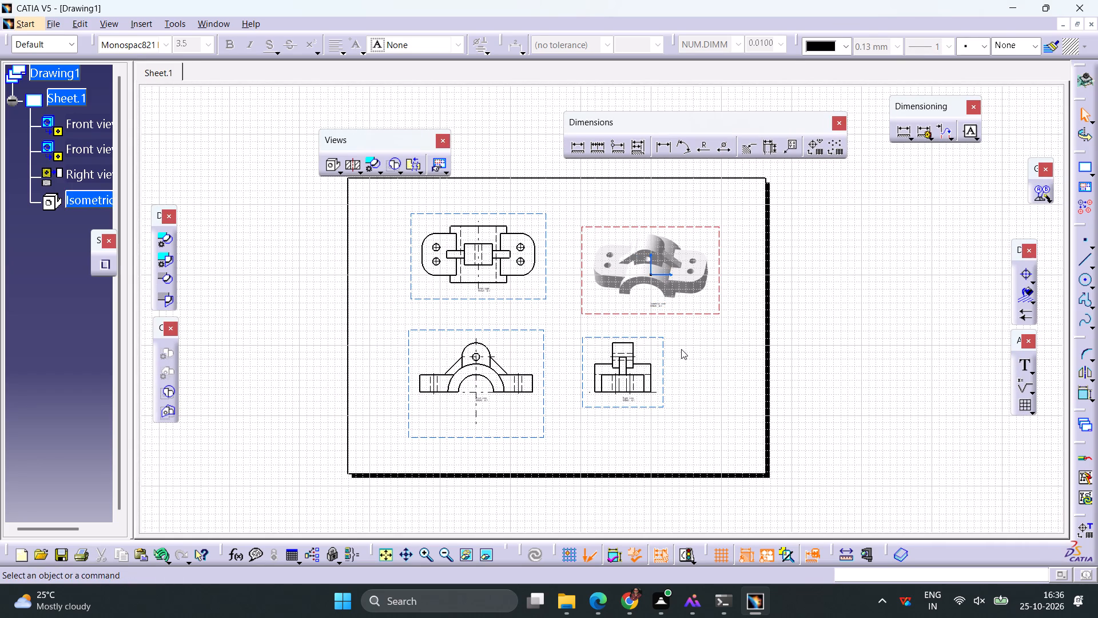
pyautogui.click(681, 349)
pyautogui.keyDown('ctrl'); pyautogui.moveTo(678, 363); pyautogui.dragTo(690, 308, button='middle'); pyautogui.keyUp('ctrl')
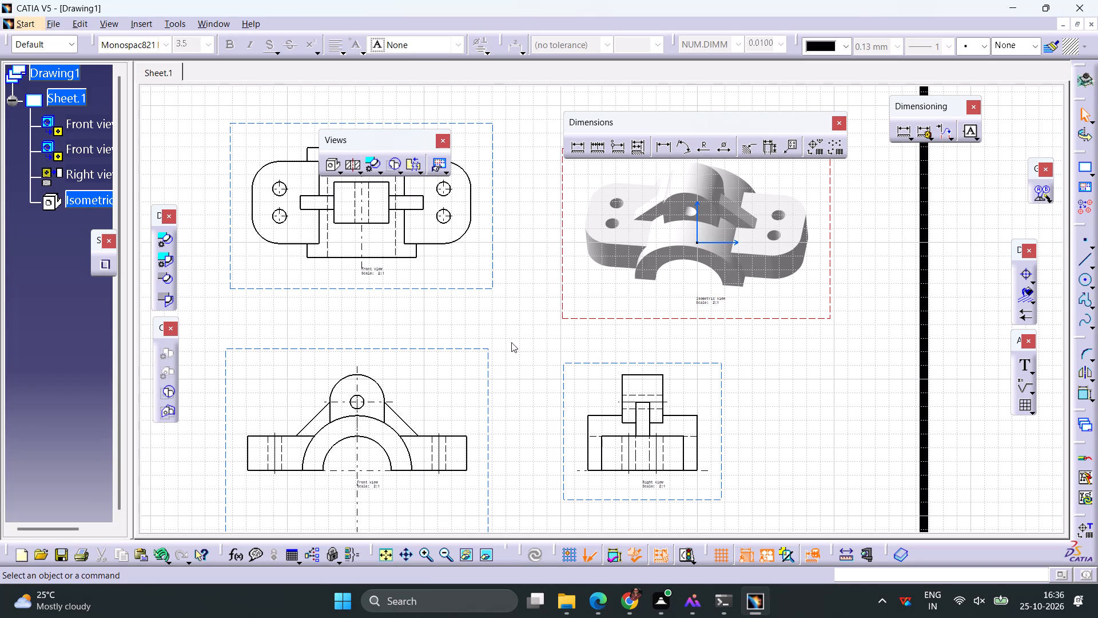
pyautogui.click(511, 342)
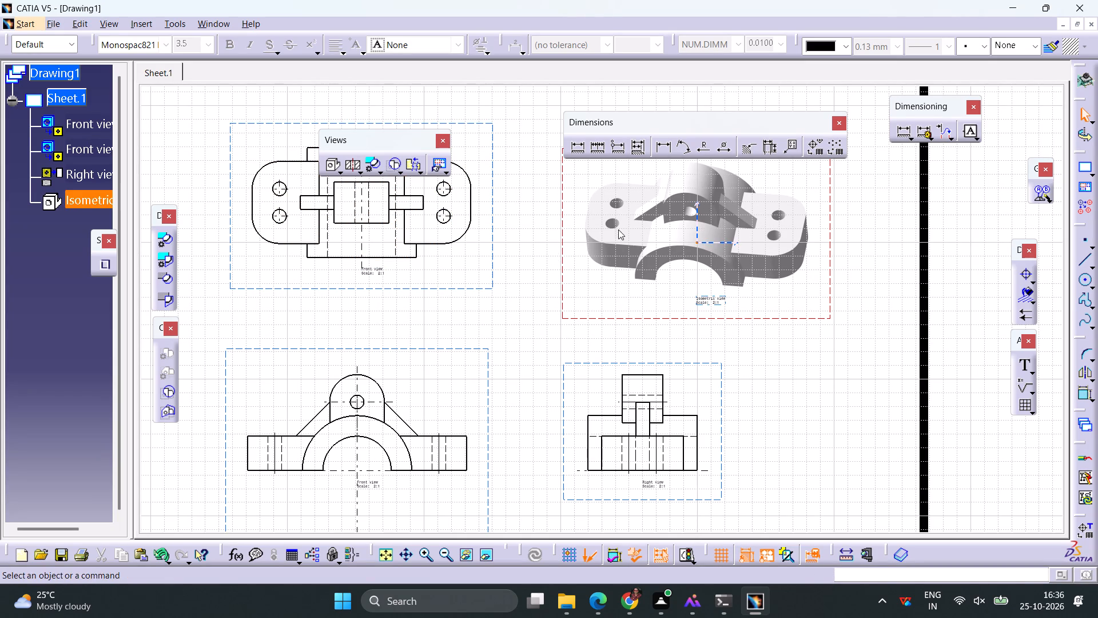
pyautogui.click(575, 148)
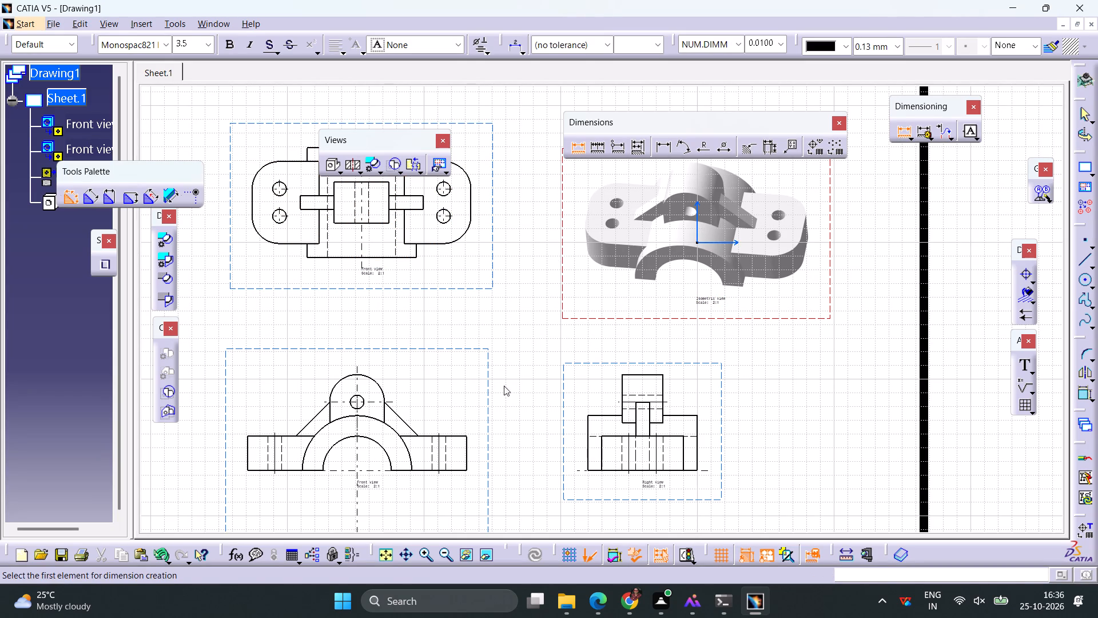
pyautogui.moveTo(528, 387); pyautogui.dragTo(551, 445, button='middle')
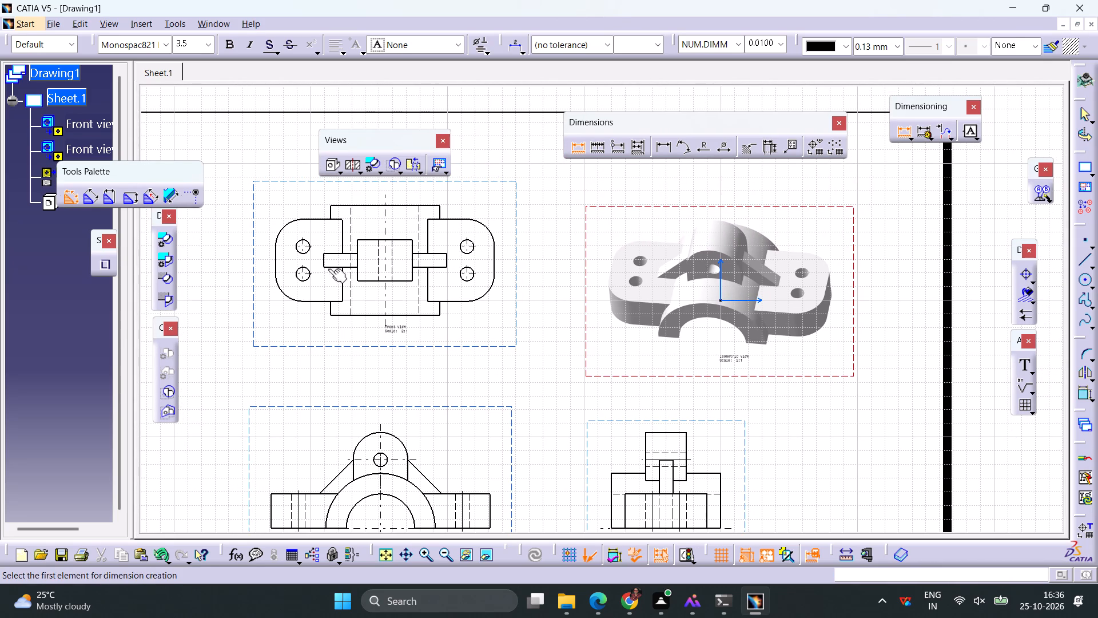
pyautogui.click(276, 263)
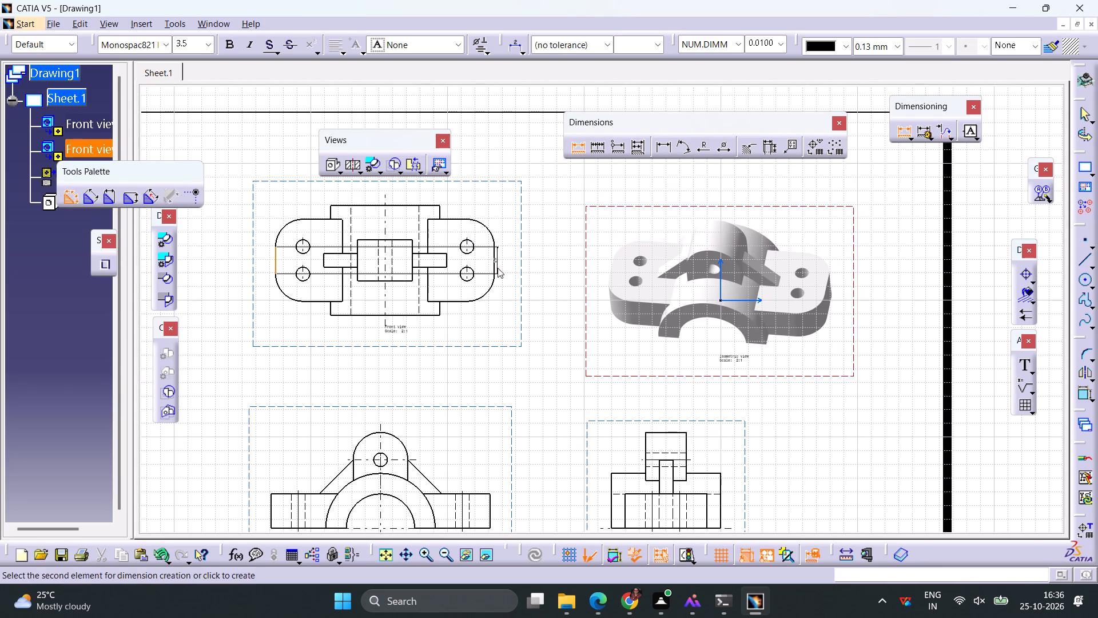
pyautogui.click(491, 263)
pyautogui.click(407, 184)
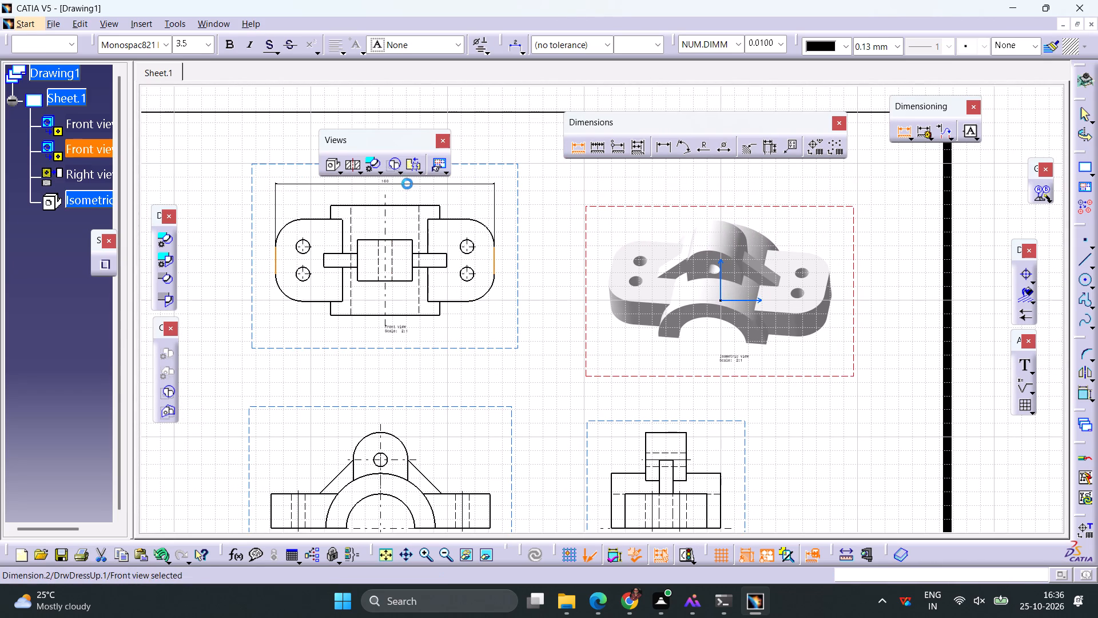
# Dimension the central body's width above the top-down view and its depth between front and back edges to the right.
pyautogui.click(582, 149)
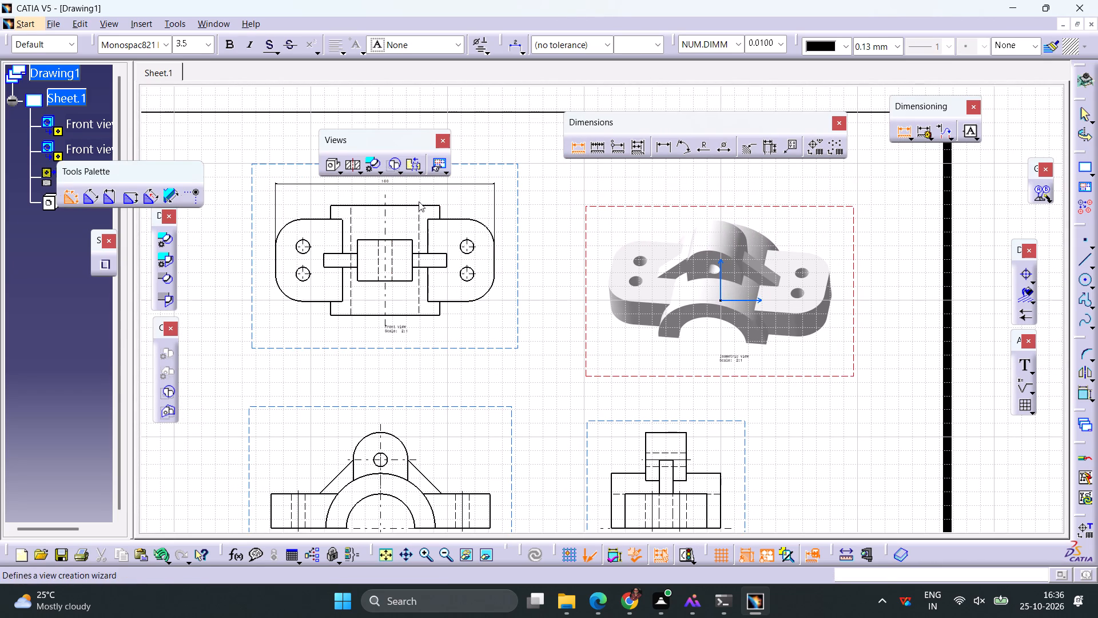
pyautogui.click(423, 204)
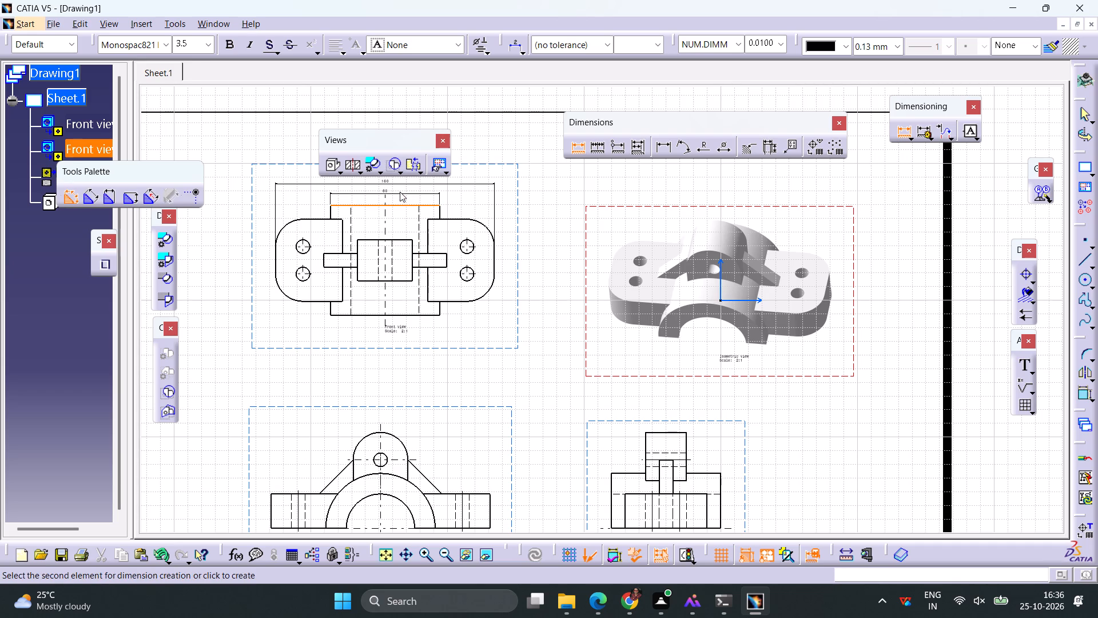
pyautogui.click(400, 192)
pyautogui.click(579, 150)
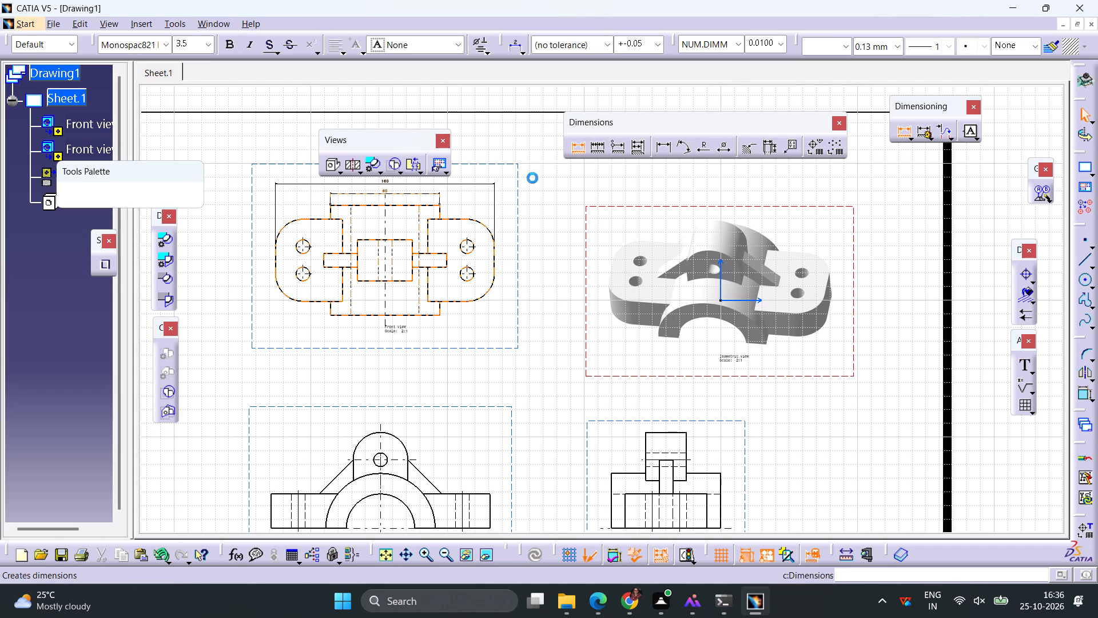
pyautogui.click(411, 204)
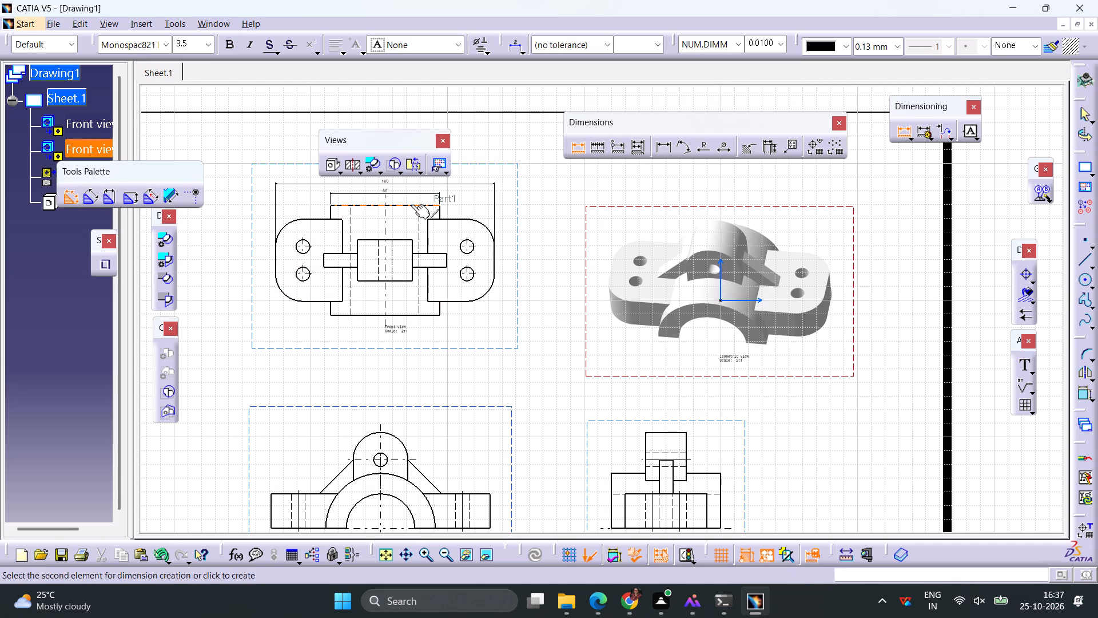
pyautogui.click(412, 315)
pyautogui.click(528, 288)
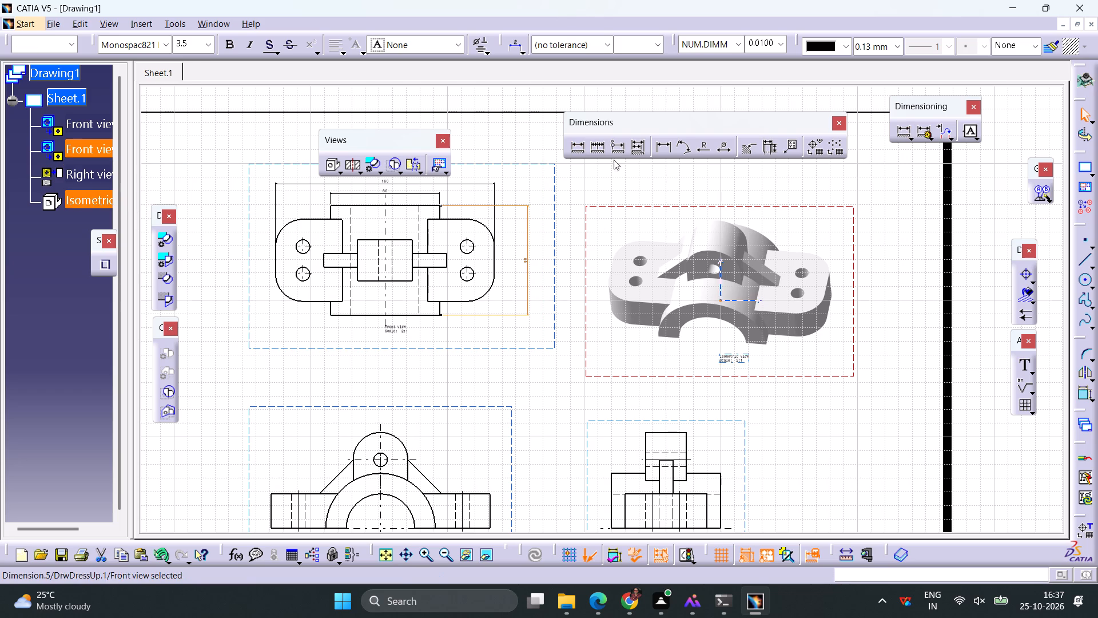
# Dimension the end flanges' depth between their front and back edges in the top-down view, placing it left of the part.
pyautogui.click(580, 146)
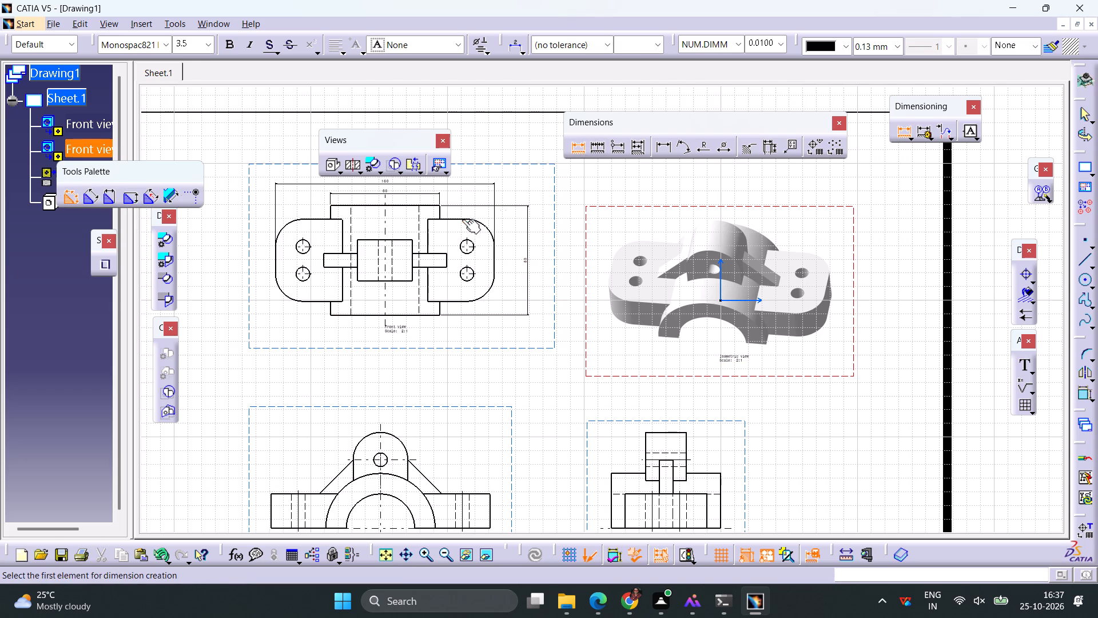
pyautogui.click(455, 218)
pyautogui.click(450, 301)
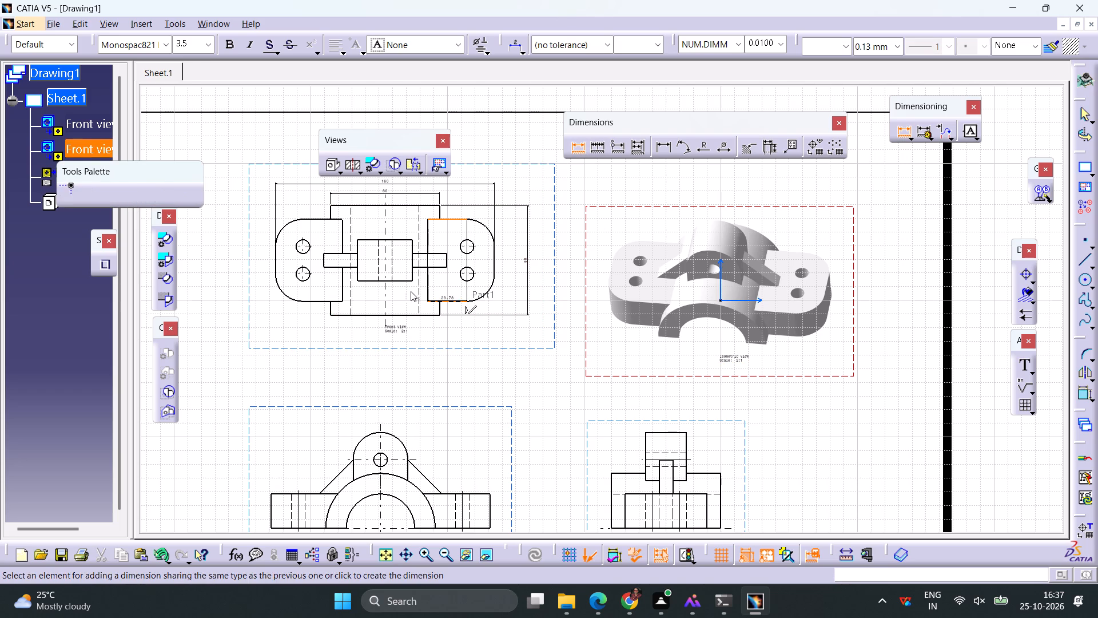
pyautogui.click(265, 280)
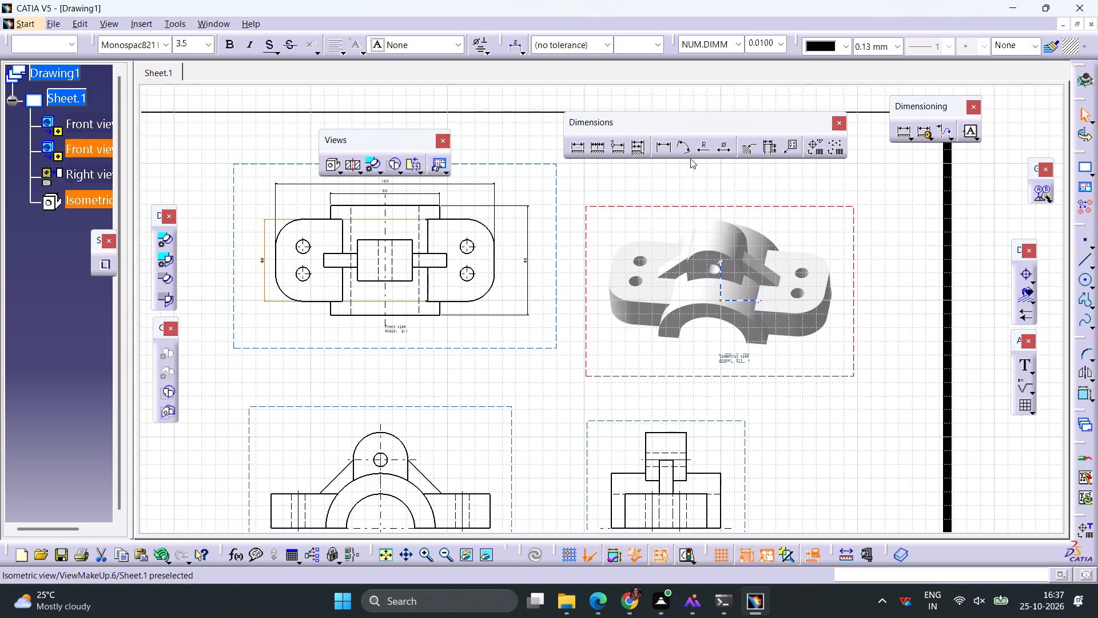
# Add a diameter dimension to the upper hole of the right flange in the top-down view.
pyautogui.click(718, 148)
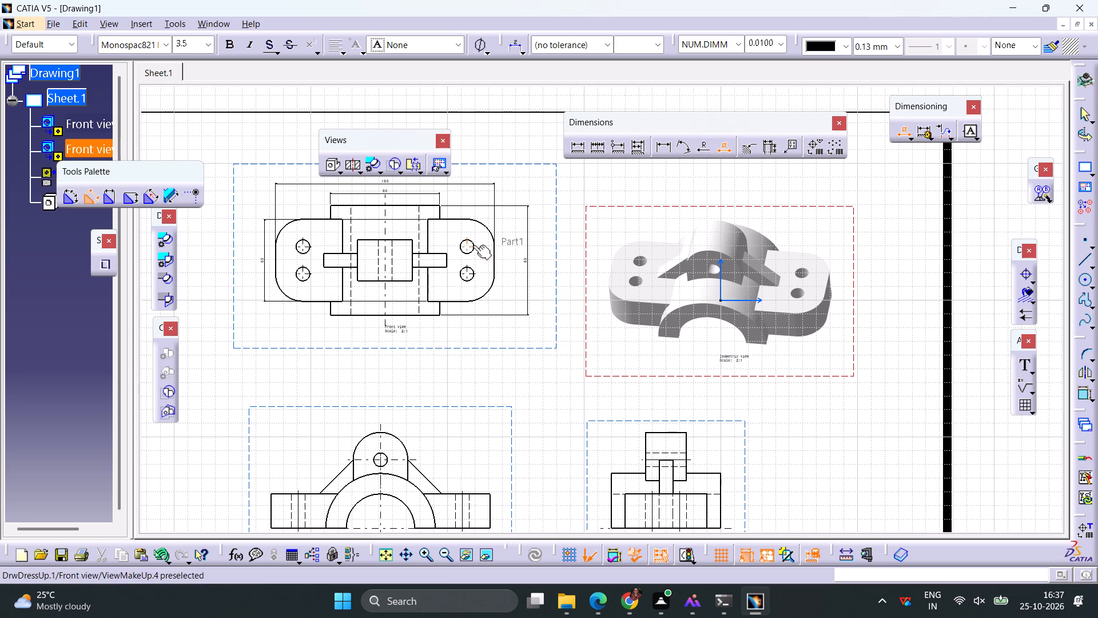
pyautogui.click(471, 250)
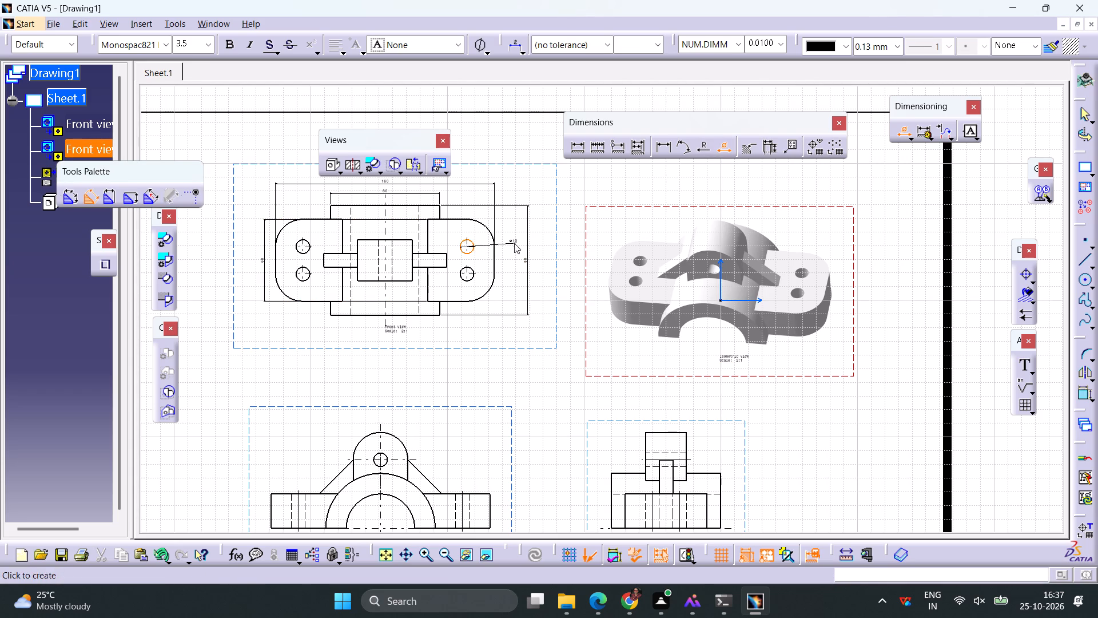
pyautogui.click(514, 243)
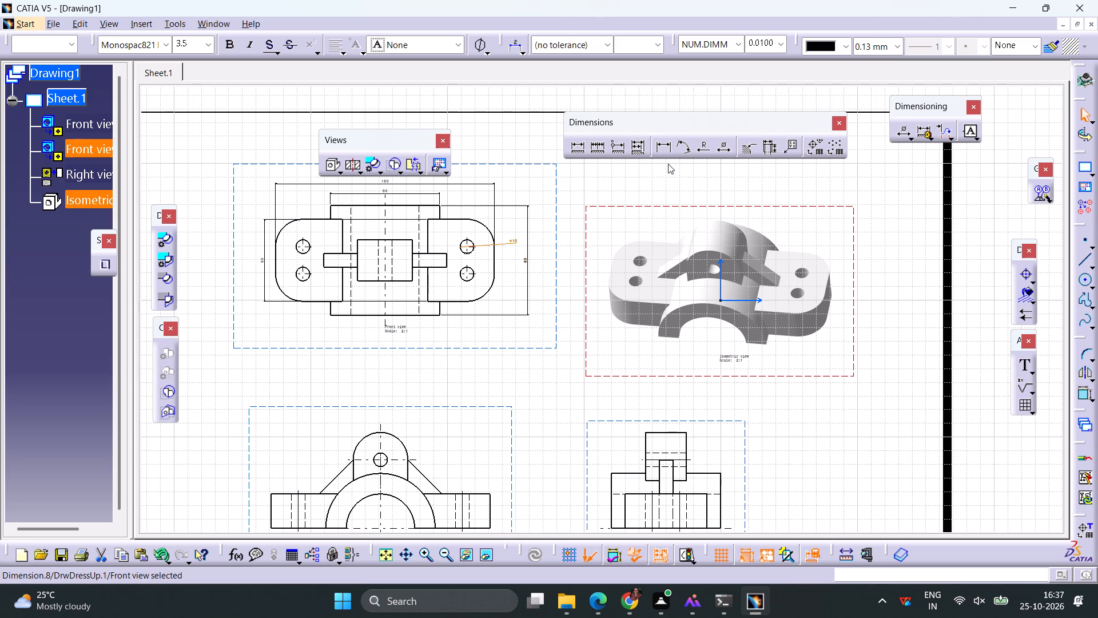
# Dimension the stiffener's thickness at its right end edge in the top-down view, placing it left of the part.
pyautogui.click(576, 145)
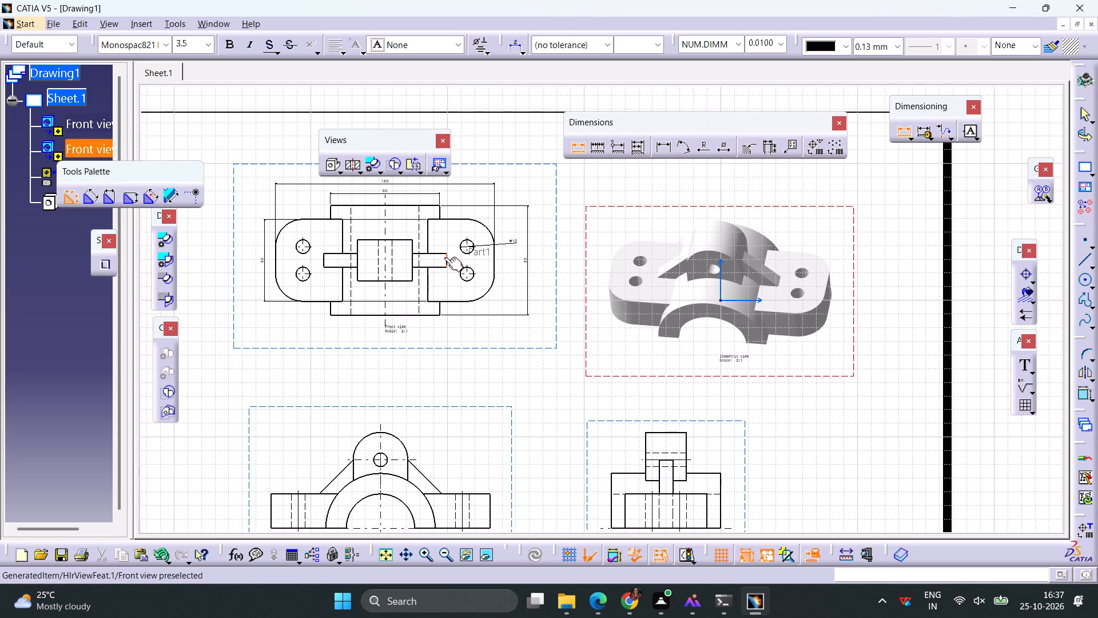
pyautogui.click(444, 257)
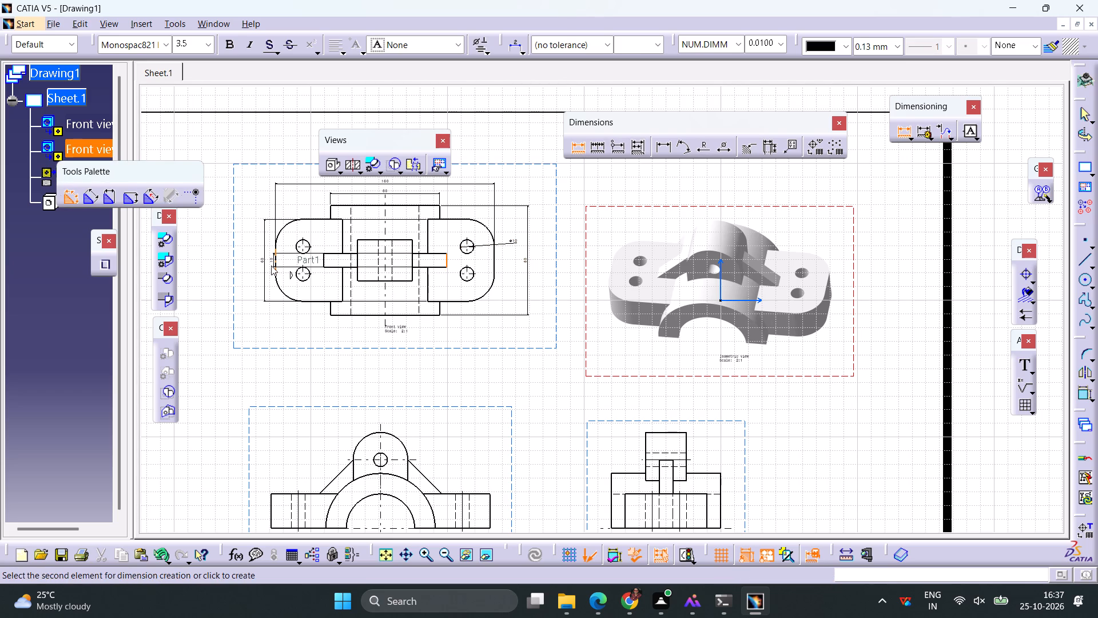
pyautogui.click(271, 266)
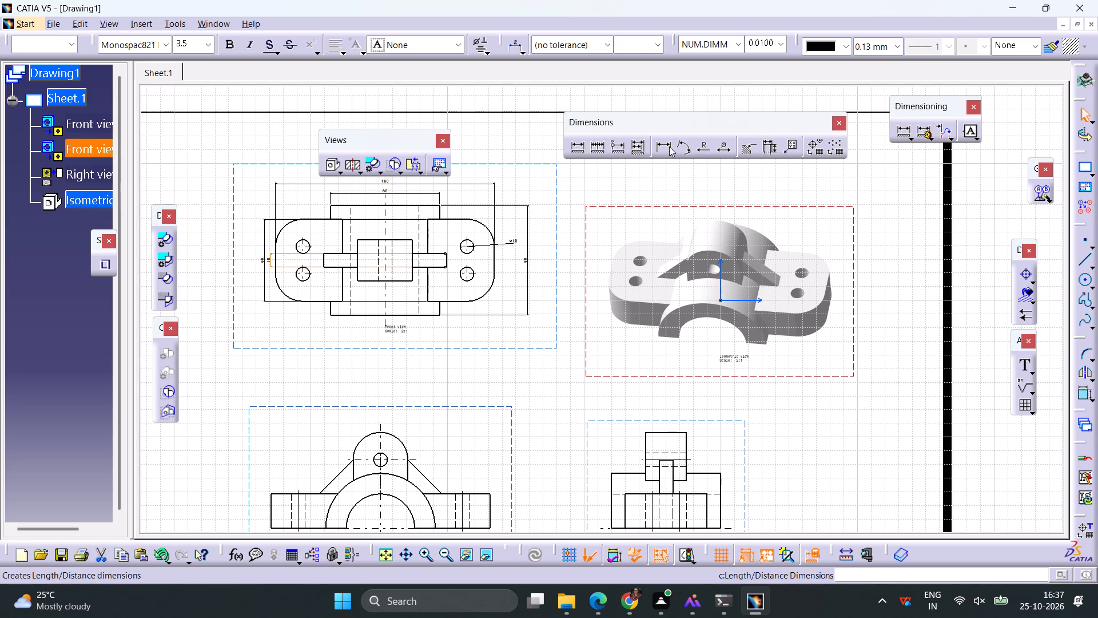
# Dimension the central lug's width below the top-down view and move the view's name and scale text beneath that dimension.
pyautogui.click(666, 145)
pyautogui.click(400, 239)
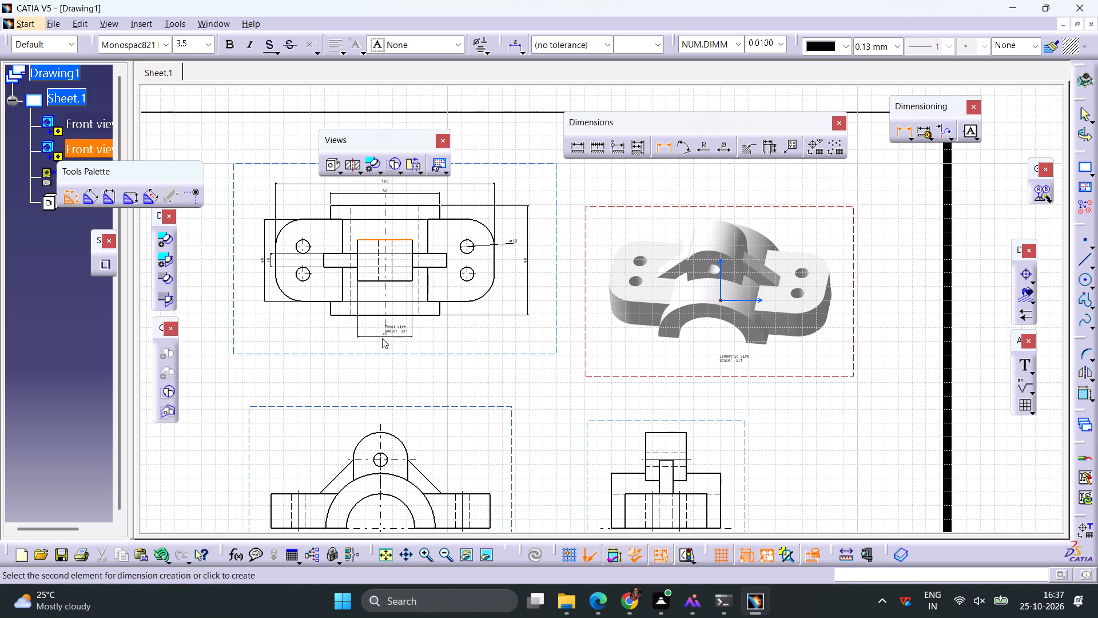
pyautogui.click(382, 338)
pyautogui.moveTo(395, 329); pyautogui.dragTo(397, 348)
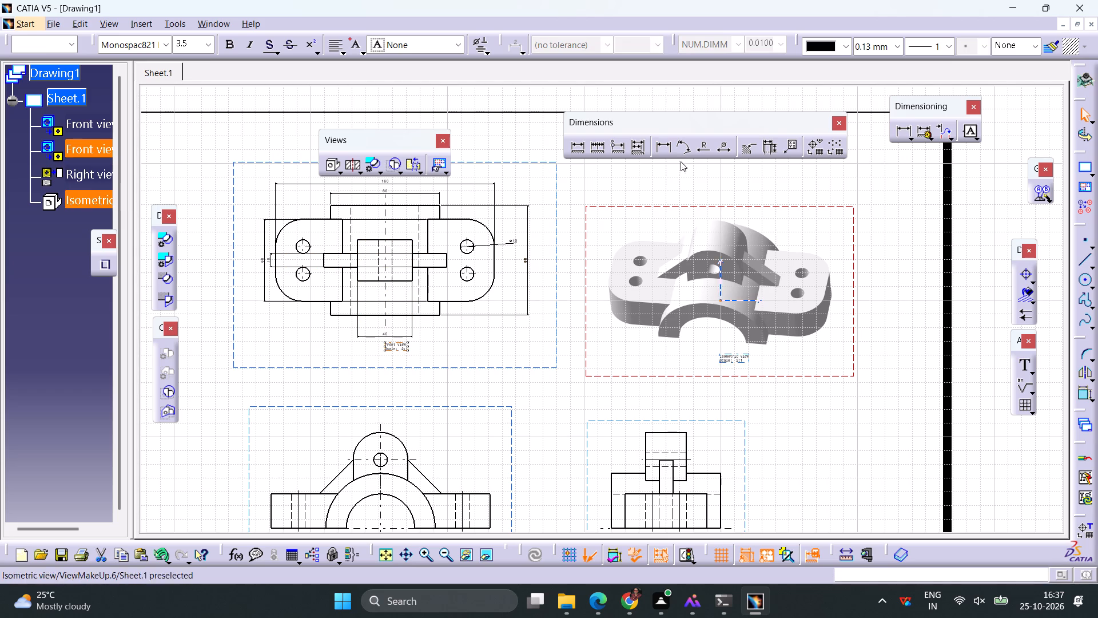
# Dimension the central lug's depth right of the top-down view and space out the neighbouring body-depth and hole-diameter dimensions.
pyautogui.click(574, 148)
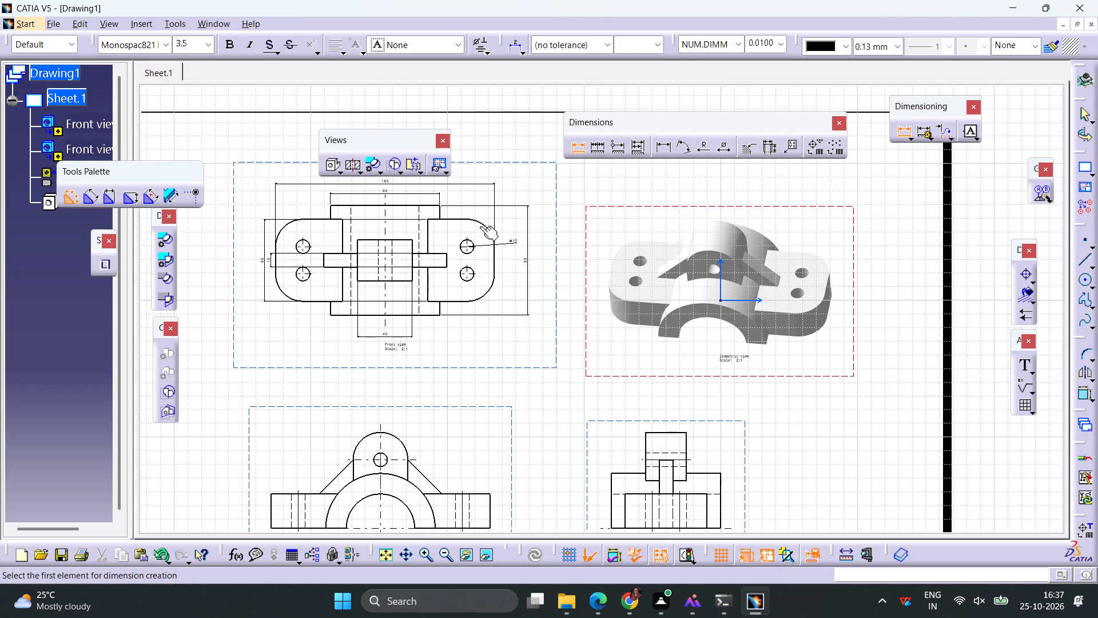
pyautogui.click(368, 241)
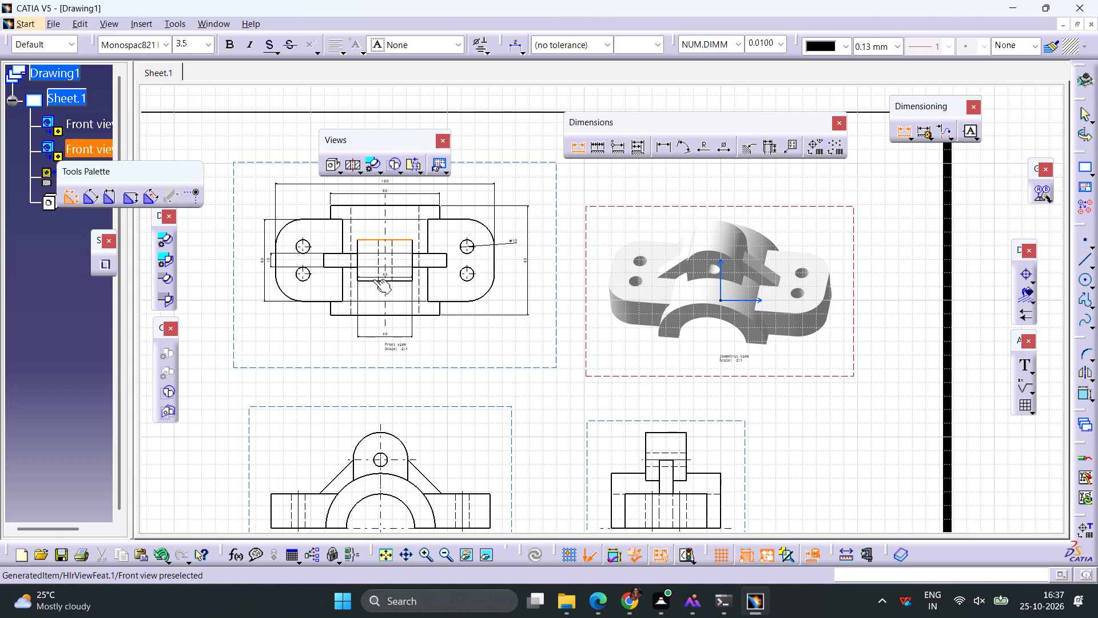
pyautogui.click(373, 279)
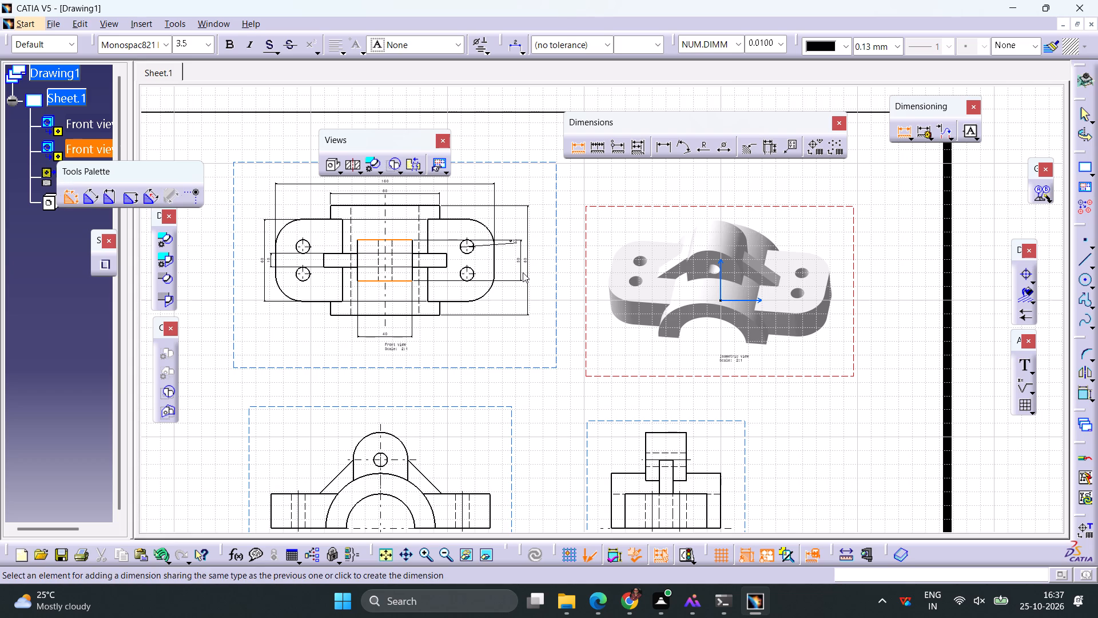
pyautogui.click(516, 267)
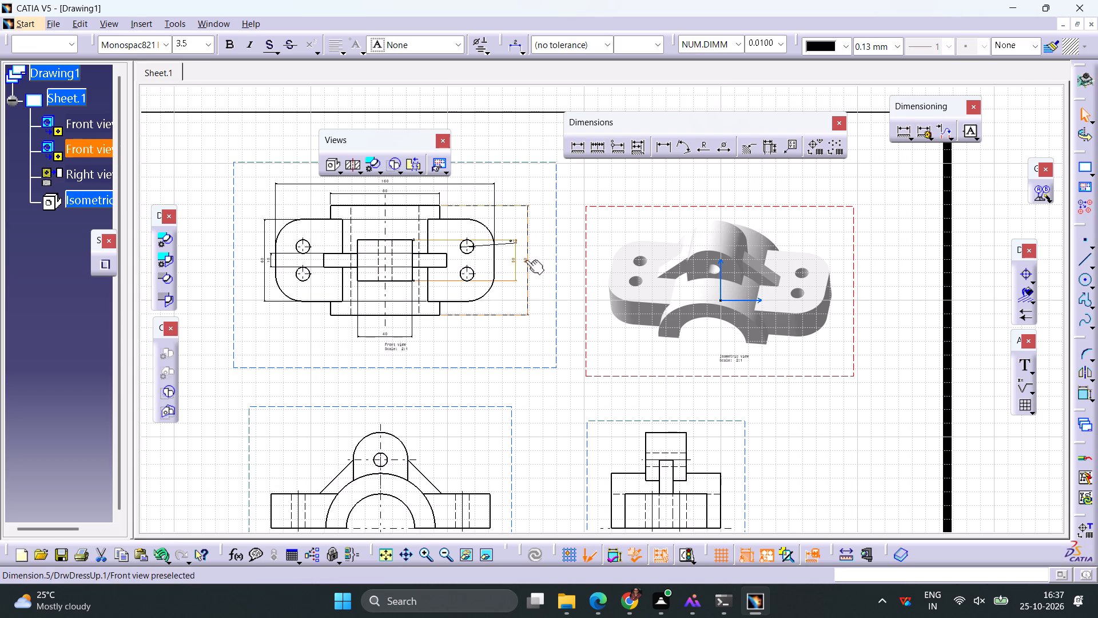
pyautogui.moveTo(526, 260); pyautogui.dragTo(547, 267)
pyautogui.moveTo(514, 259); pyautogui.dragTo(534, 257)
pyautogui.moveTo(508, 241); pyautogui.dragTo(511, 251)
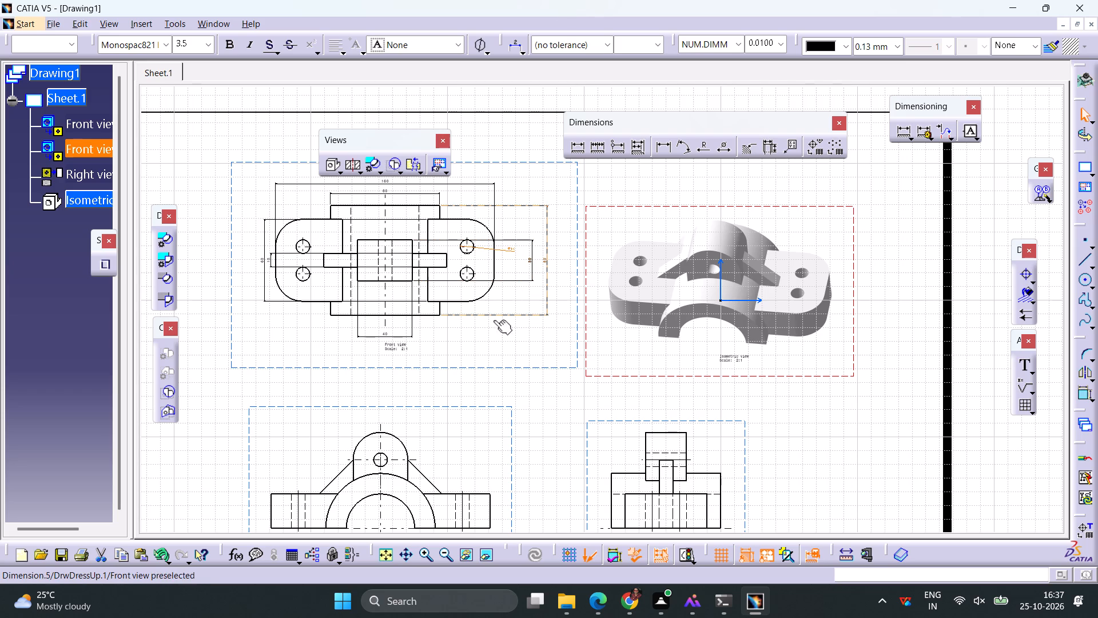
# Dimension the upper lug in the front elevation with the radius of its rounded top and the diameter of its hole.
pyautogui.moveTo(498, 339); pyautogui.dragTo(502, 271, button='middle')
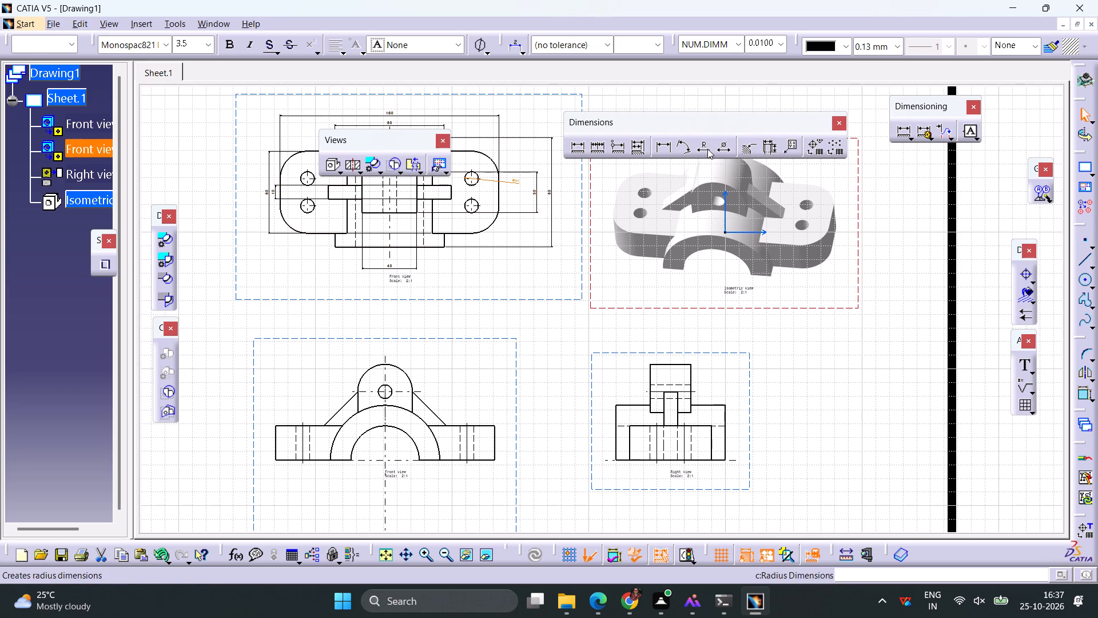
pyautogui.click(707, 149)
pyautogui.click(406, 376)
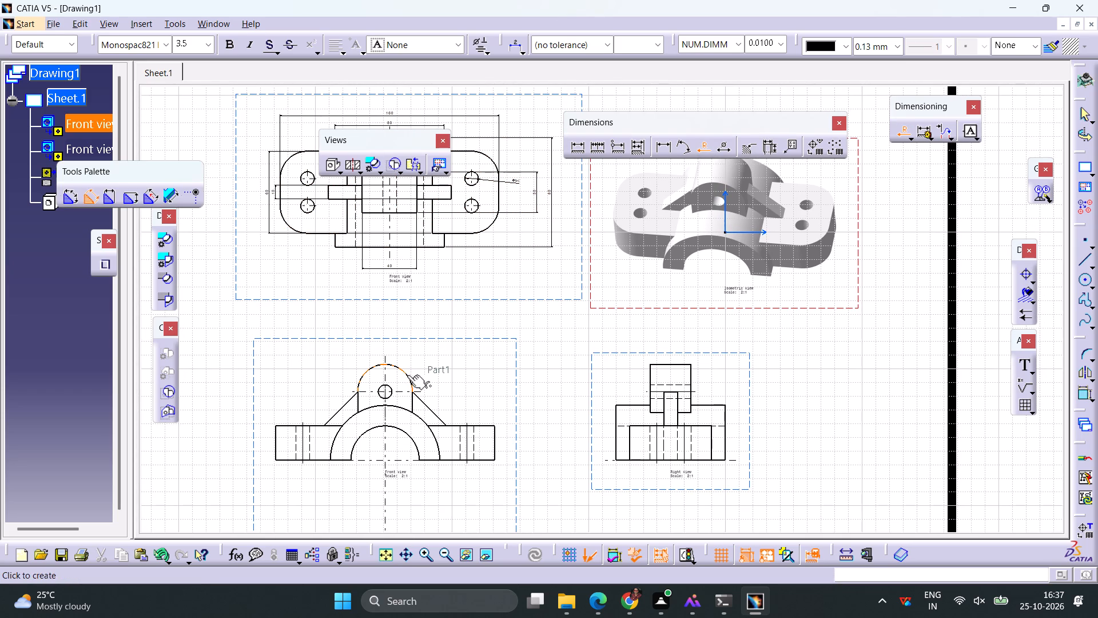
pyautogui.click(426, 347)
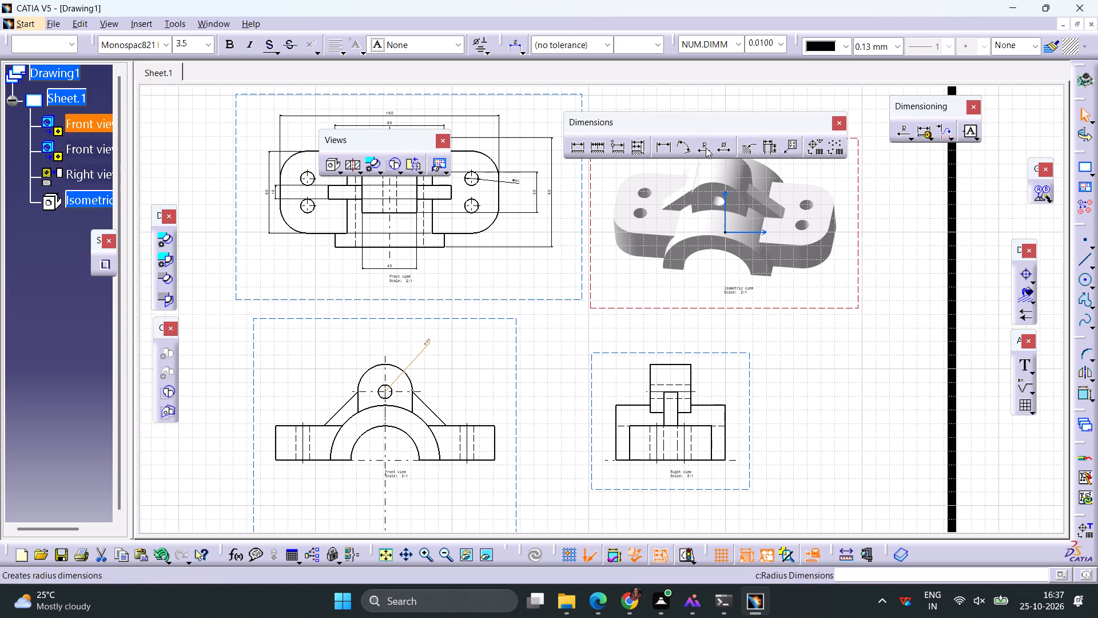
pyautogui.click(726, 148)
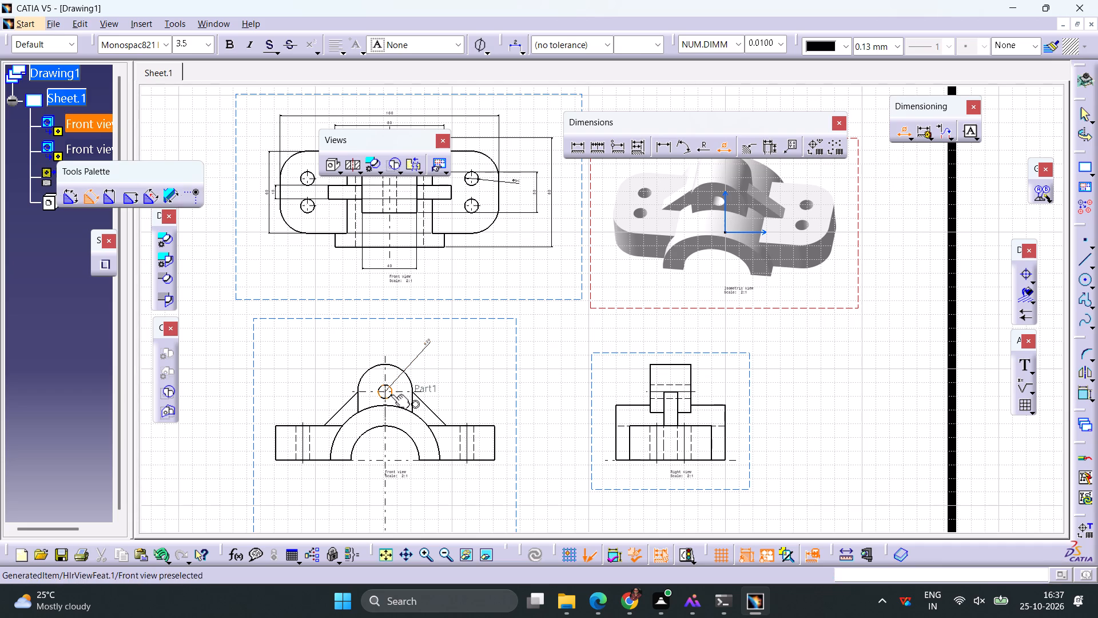
pyautogui.click(391, 394)
pyautogui.click(441, 366)
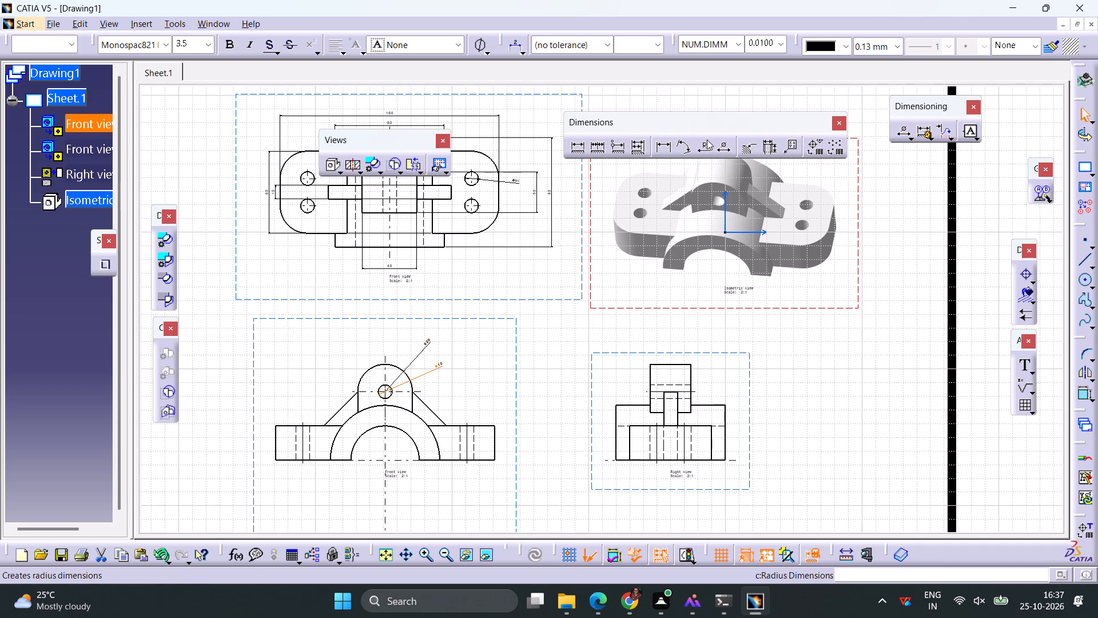
# Add radius dimensions to the central body's outer and inner arcs in the front elevation, placing both to the upper right.
pyautogui.click(705, 144)
pyautogui.click(419, 418)
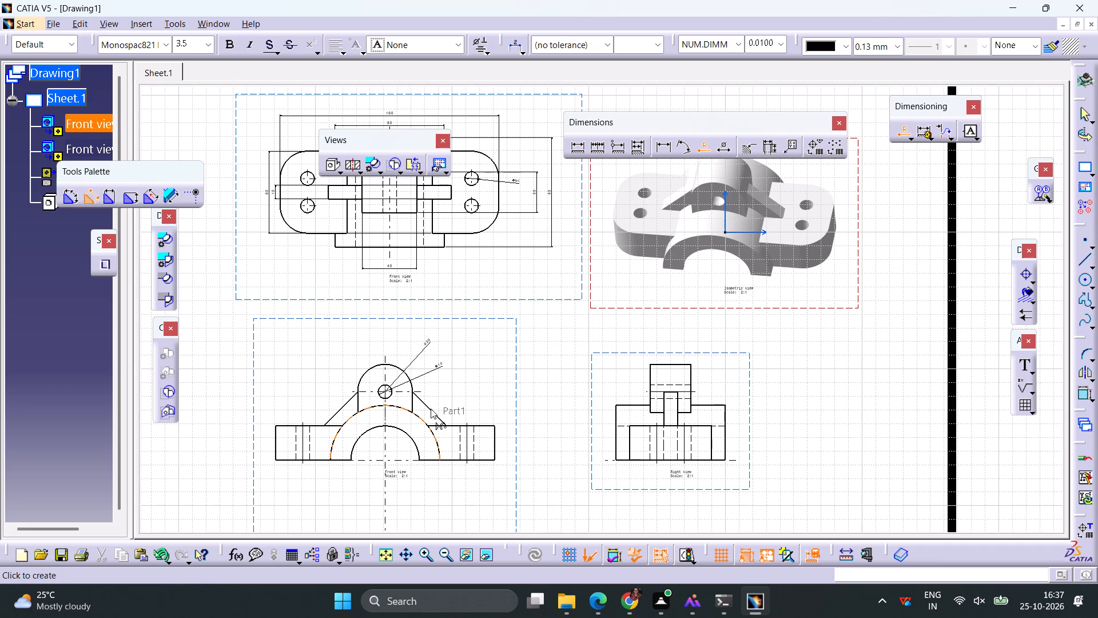
pyautogui.click(455, 381)
pyautogui.click(706, 149)
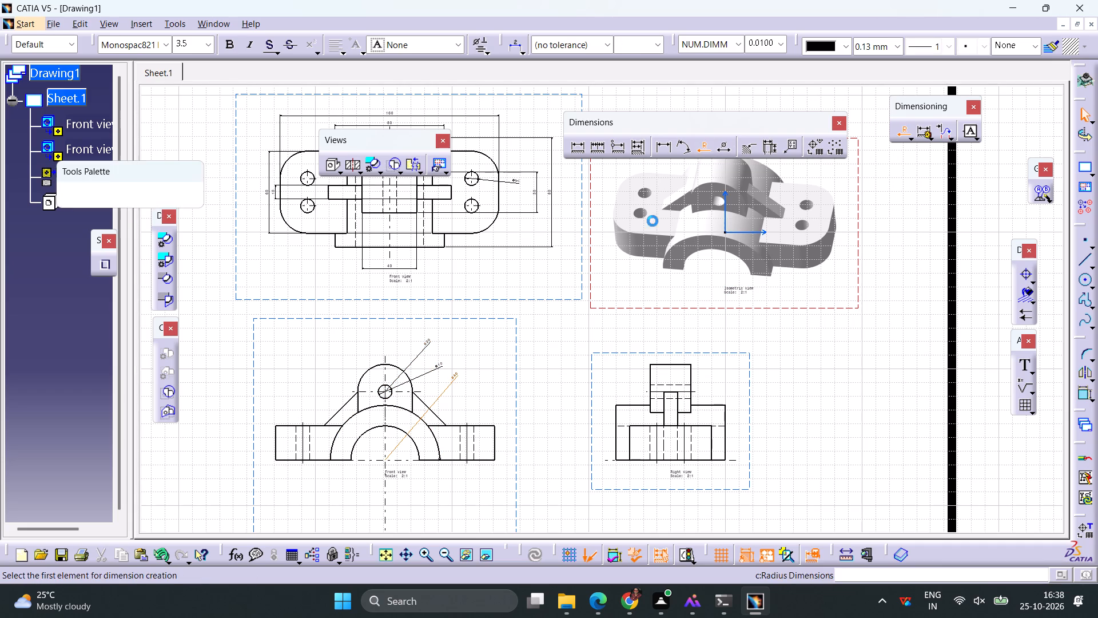
pyautogui.click(412, 445)
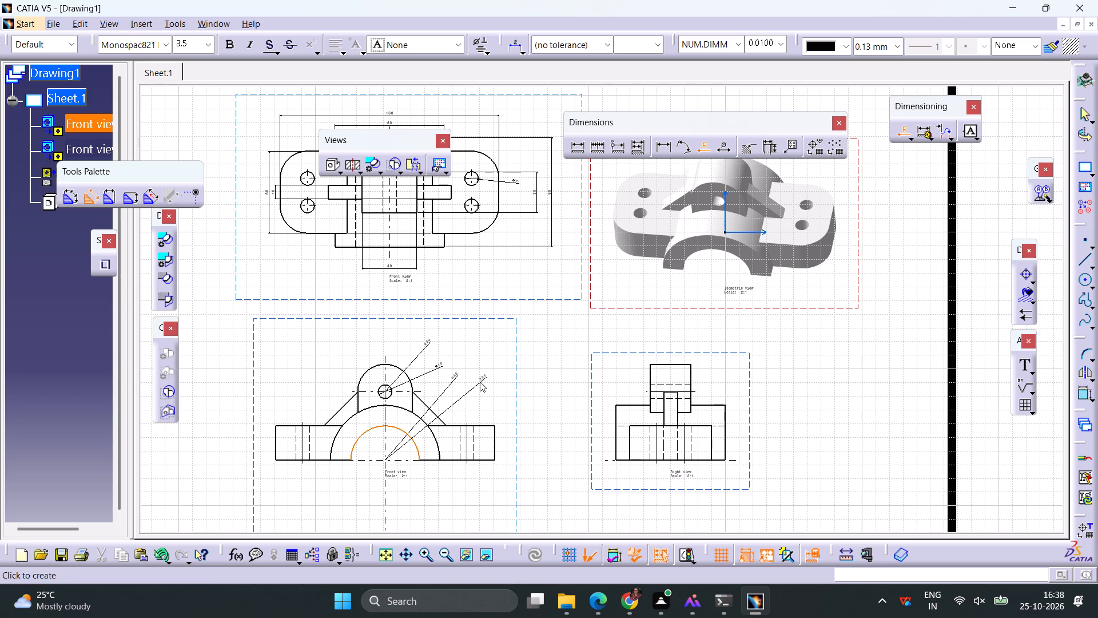
pyautogui.click(478, 382)
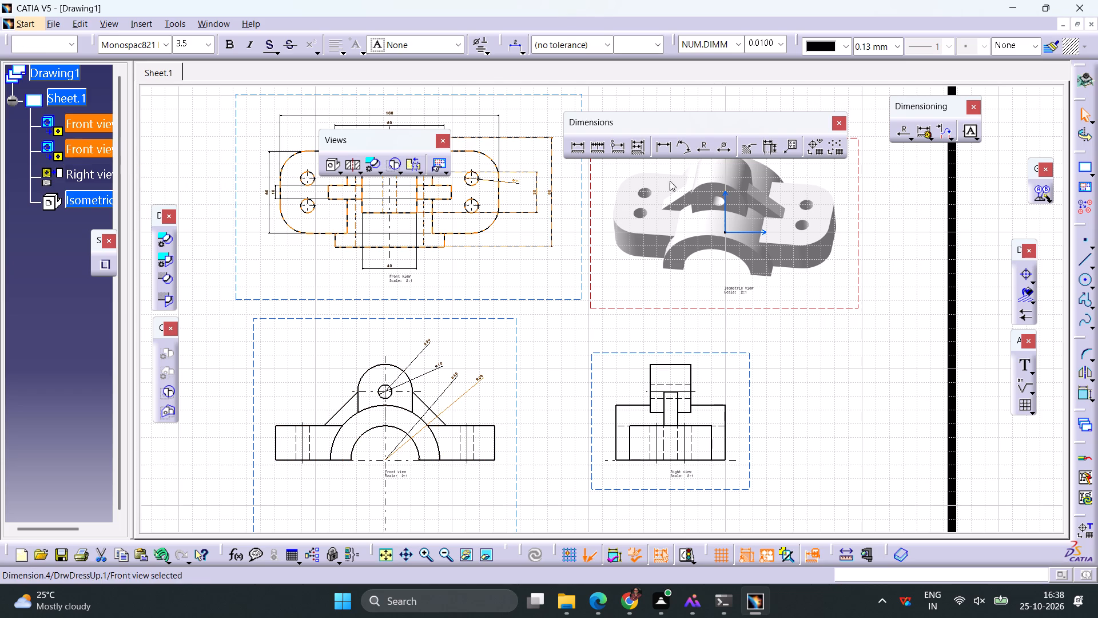
# Dimension the right flange's thickness at its end edge in the front elevation, placing it right of the part.
pyautogui.click(575, 146)
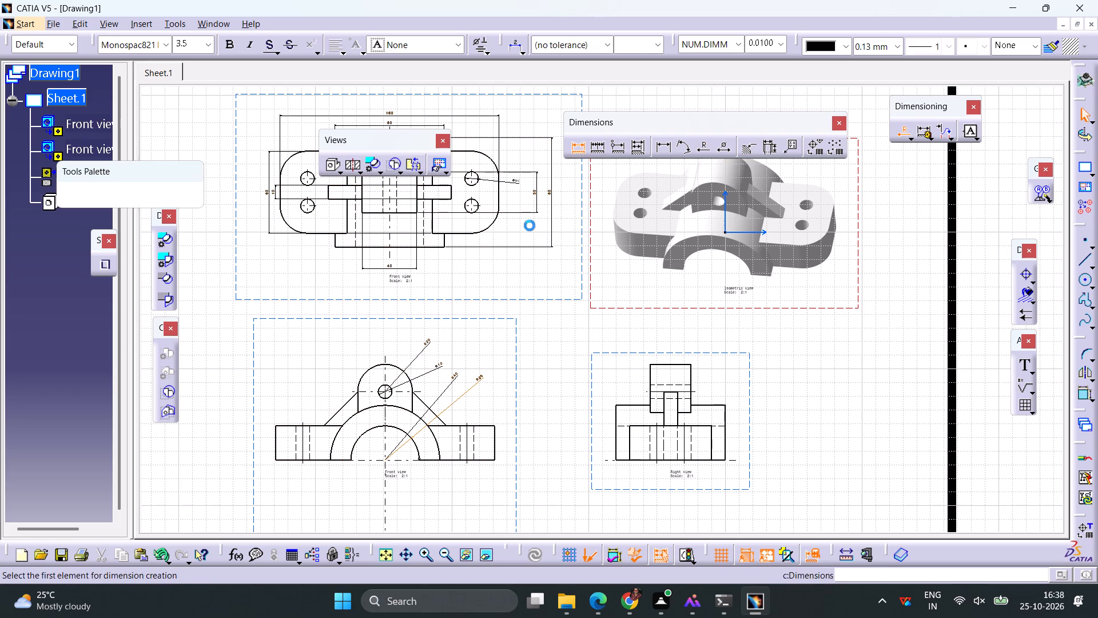
pyautogui.click(496, 439)
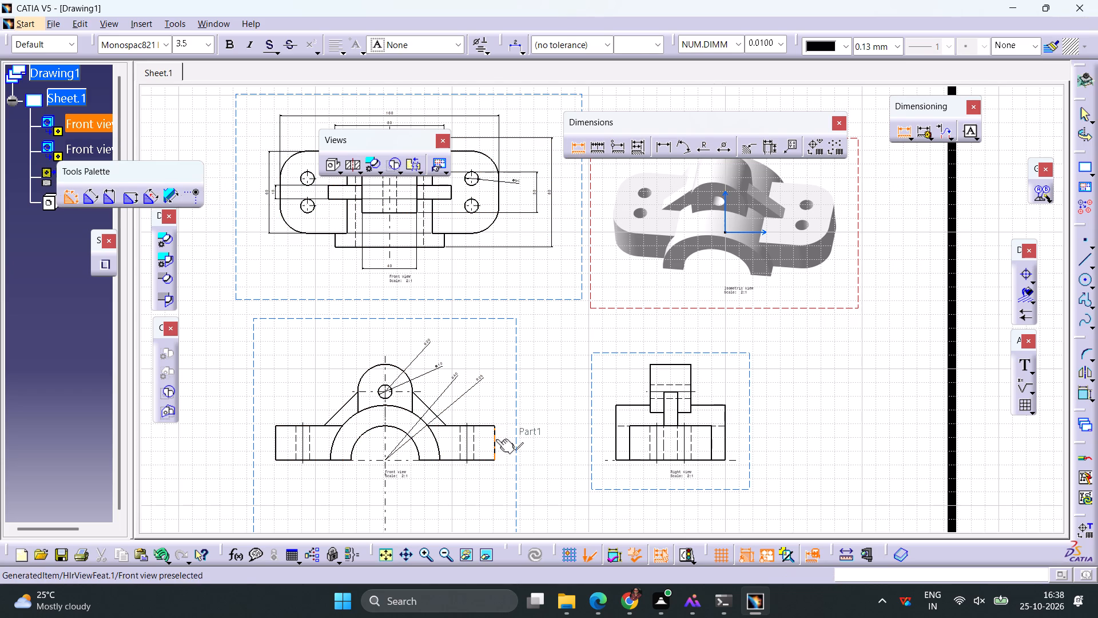
pyautogui.click(518, 442)
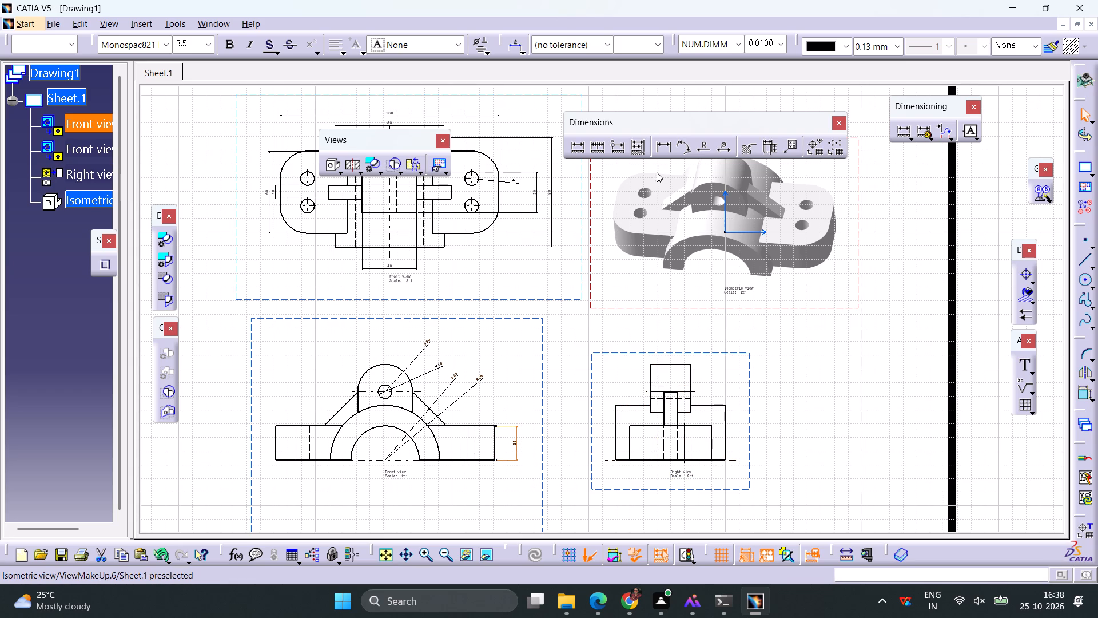
# Dimension the distance between the left and right flange hole axes, placing it below the front elevation.
pyautogui.click(575, 149)
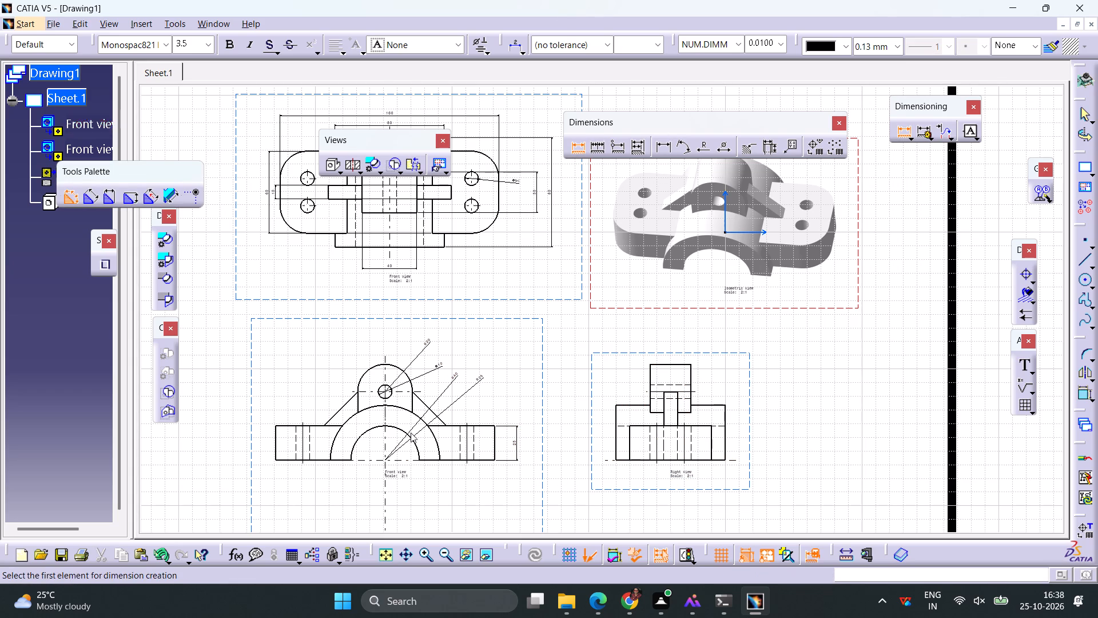
pyautogui.click(304, 448)
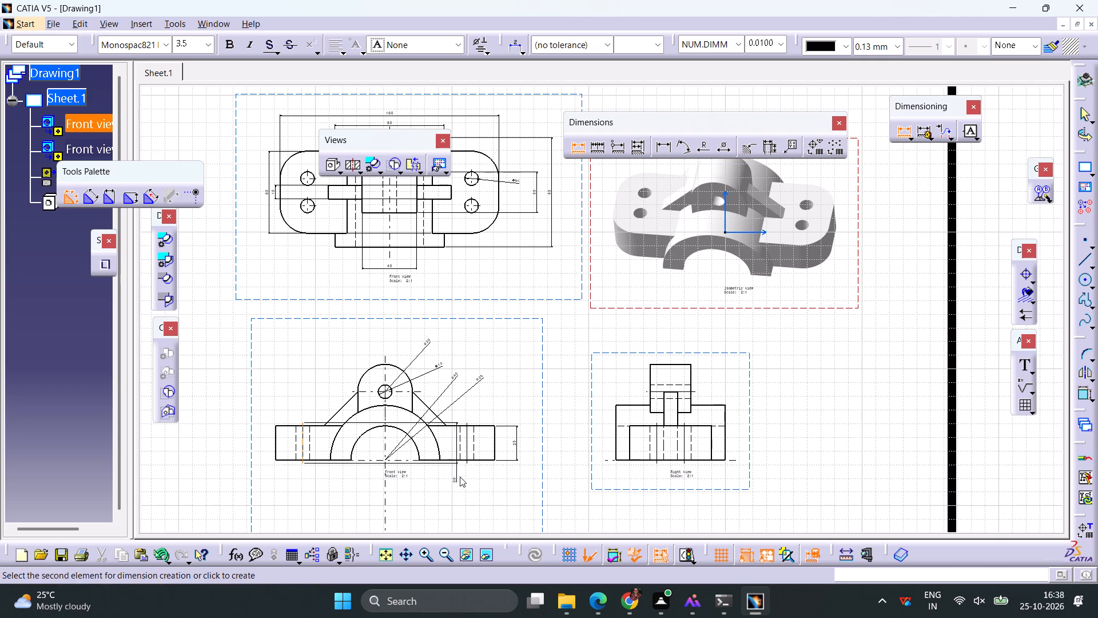
pyautogui.click(466, 451)
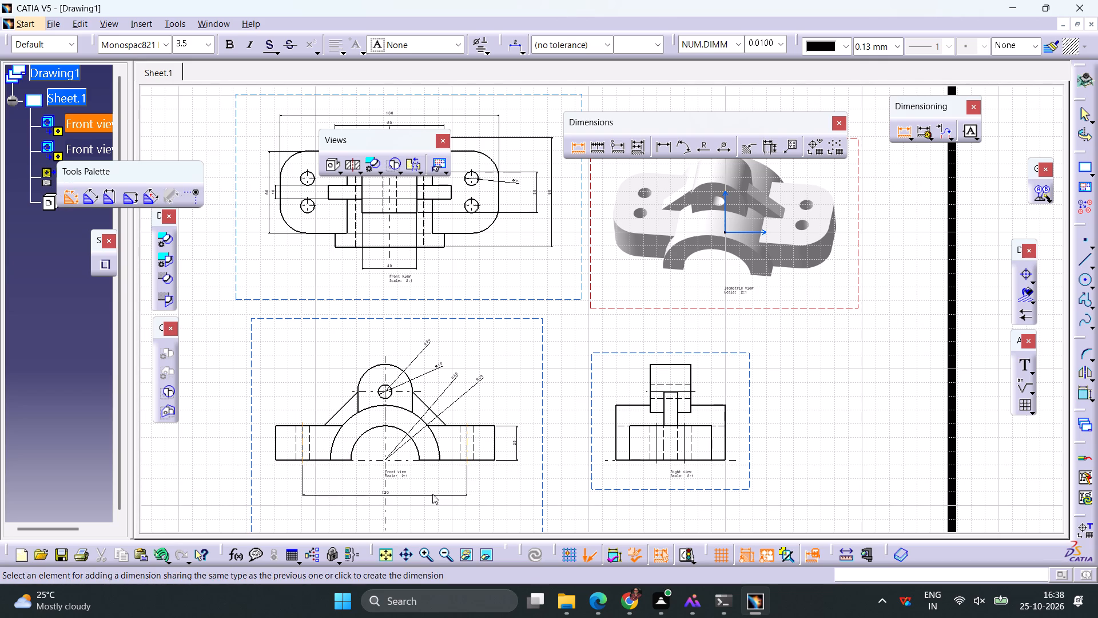
pyautogui.click(427, 491)
# Dimension the height of the upper lug's straight side edge in the front elevation, placing it to the left.
pyautogui.moveTo(513, 488); pyautogui.dragTo(514, 513, button='middle')
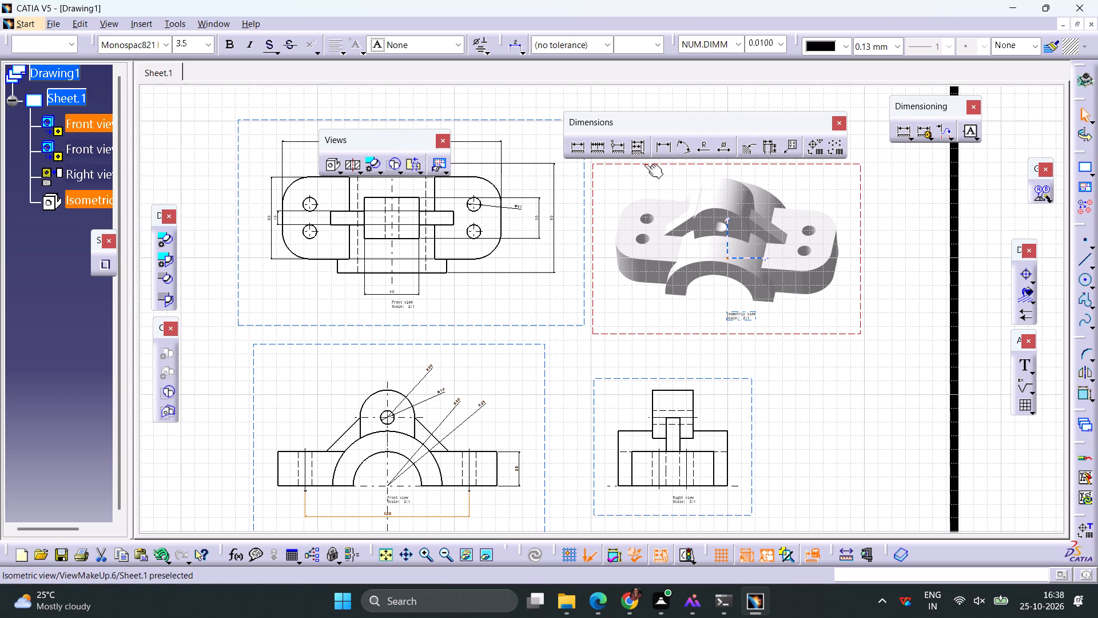
pyautogui.click(577, 146)
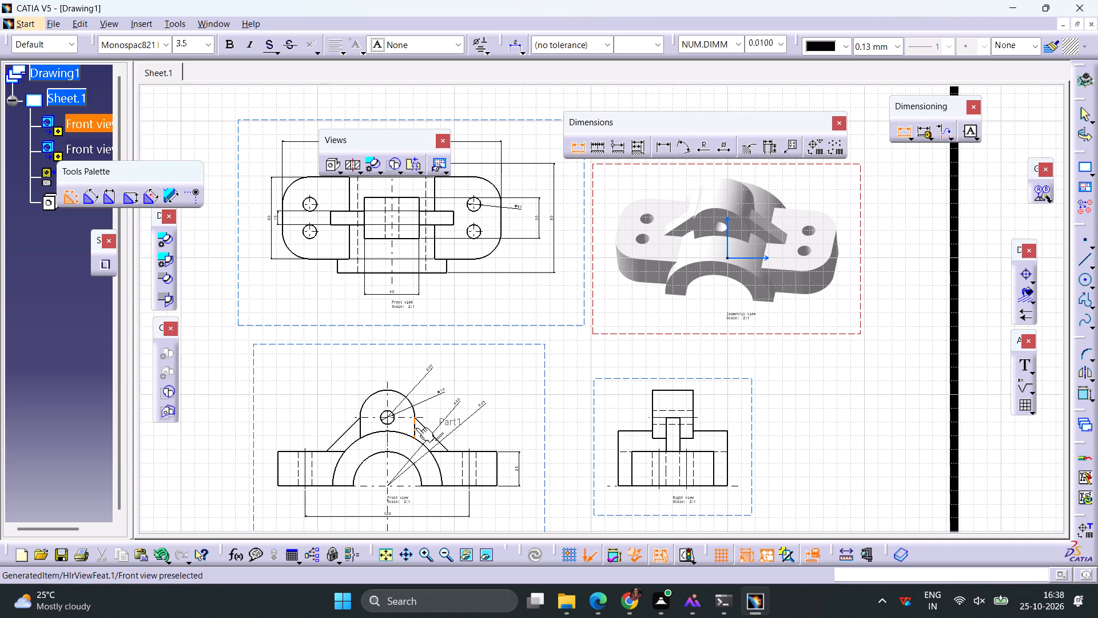
pyautogui.click(416, 427)
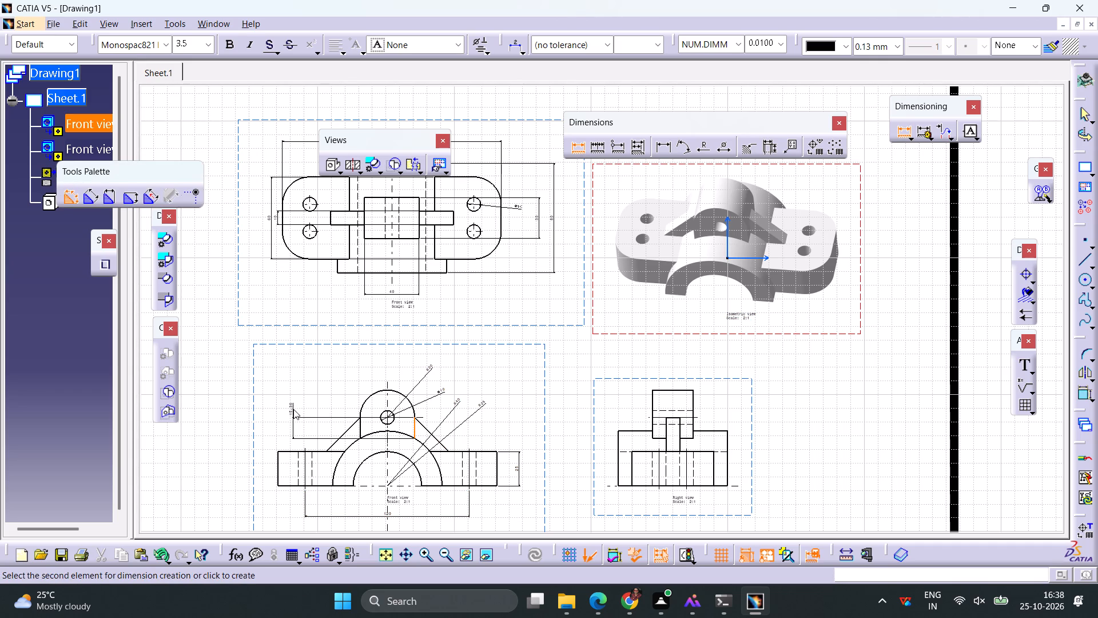
pyautogui.click(293, 406)
pyautogui.keyDown('ctrl'); pyautogui.moveTo(447, 335); pyautogui.dragTo(439, 386, button='middle'); pyautogui.keyUp('ctrl')
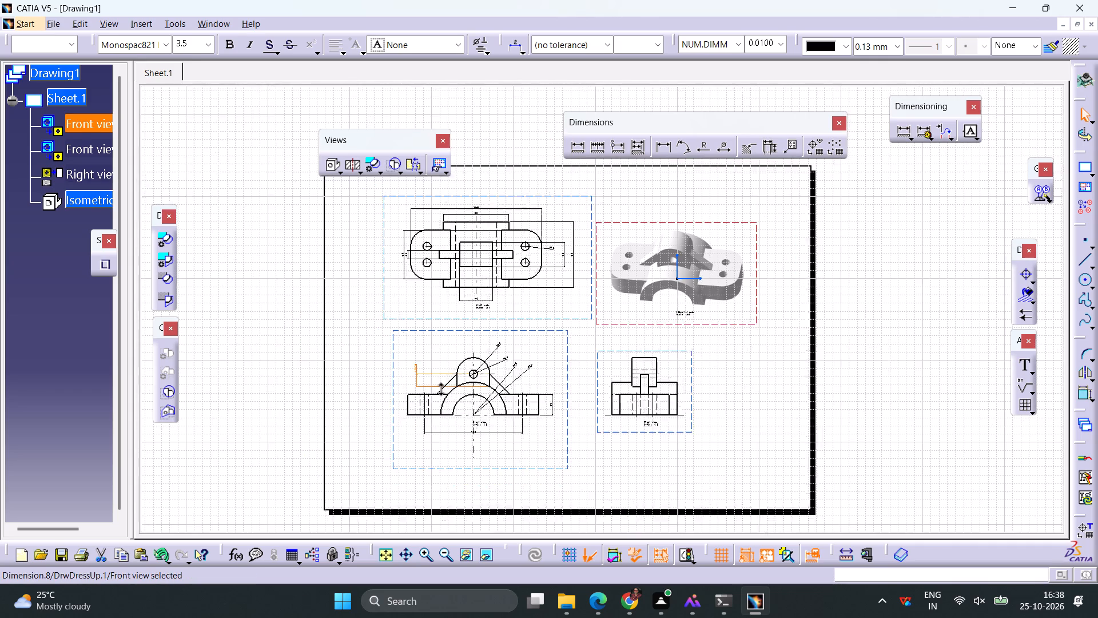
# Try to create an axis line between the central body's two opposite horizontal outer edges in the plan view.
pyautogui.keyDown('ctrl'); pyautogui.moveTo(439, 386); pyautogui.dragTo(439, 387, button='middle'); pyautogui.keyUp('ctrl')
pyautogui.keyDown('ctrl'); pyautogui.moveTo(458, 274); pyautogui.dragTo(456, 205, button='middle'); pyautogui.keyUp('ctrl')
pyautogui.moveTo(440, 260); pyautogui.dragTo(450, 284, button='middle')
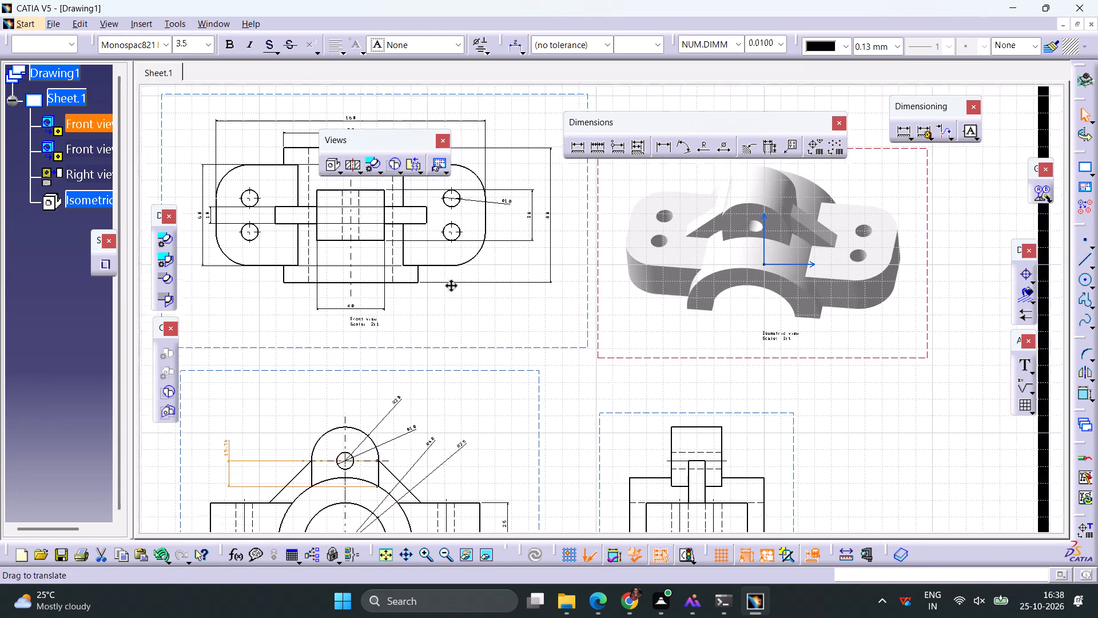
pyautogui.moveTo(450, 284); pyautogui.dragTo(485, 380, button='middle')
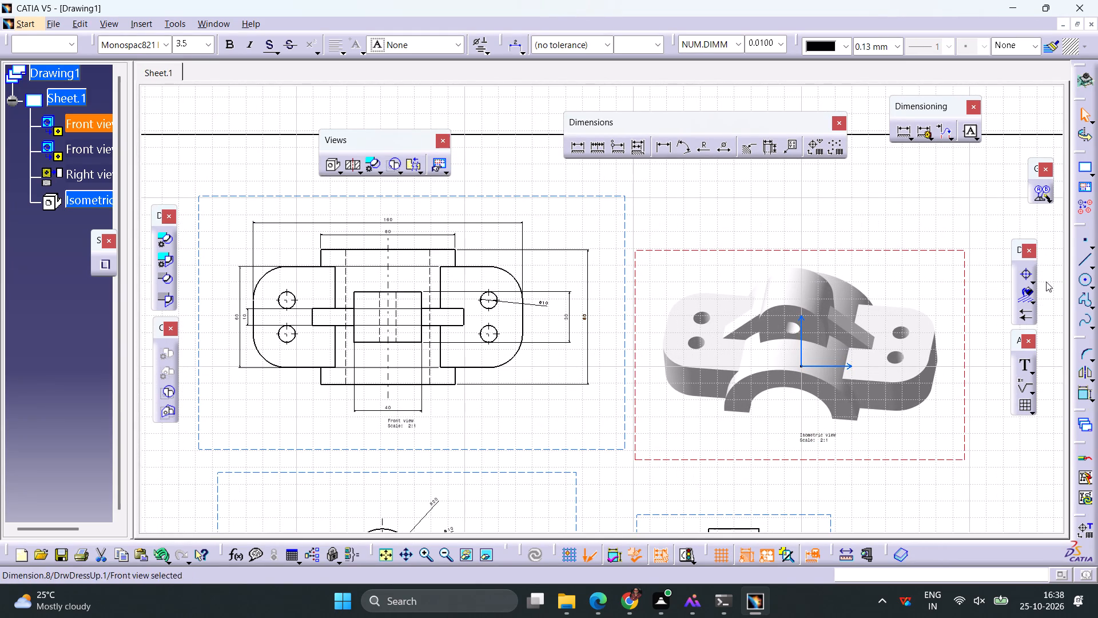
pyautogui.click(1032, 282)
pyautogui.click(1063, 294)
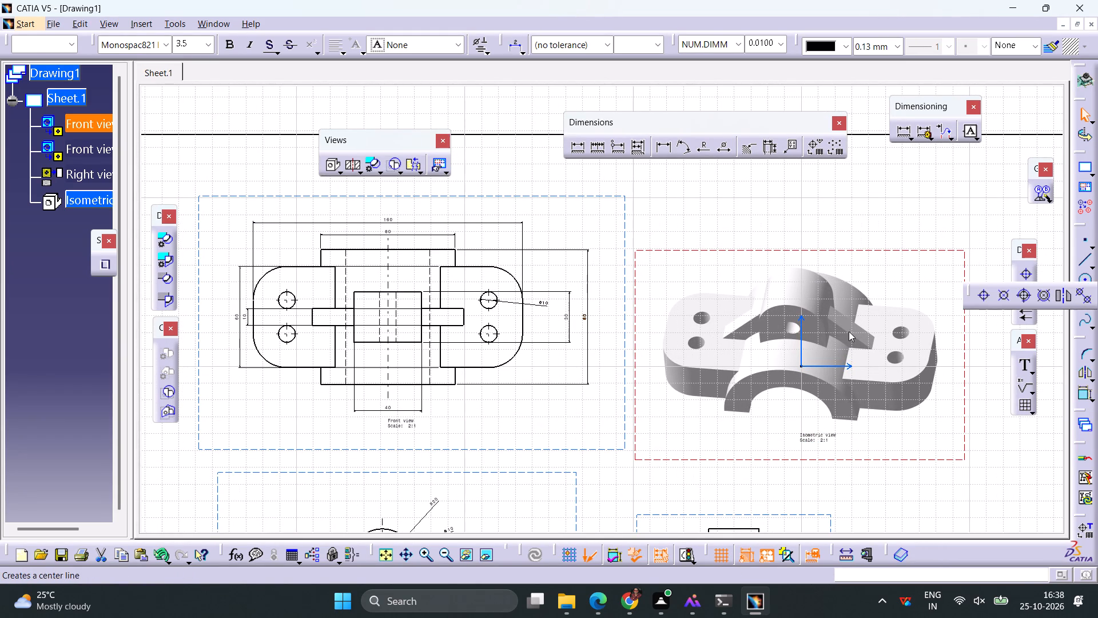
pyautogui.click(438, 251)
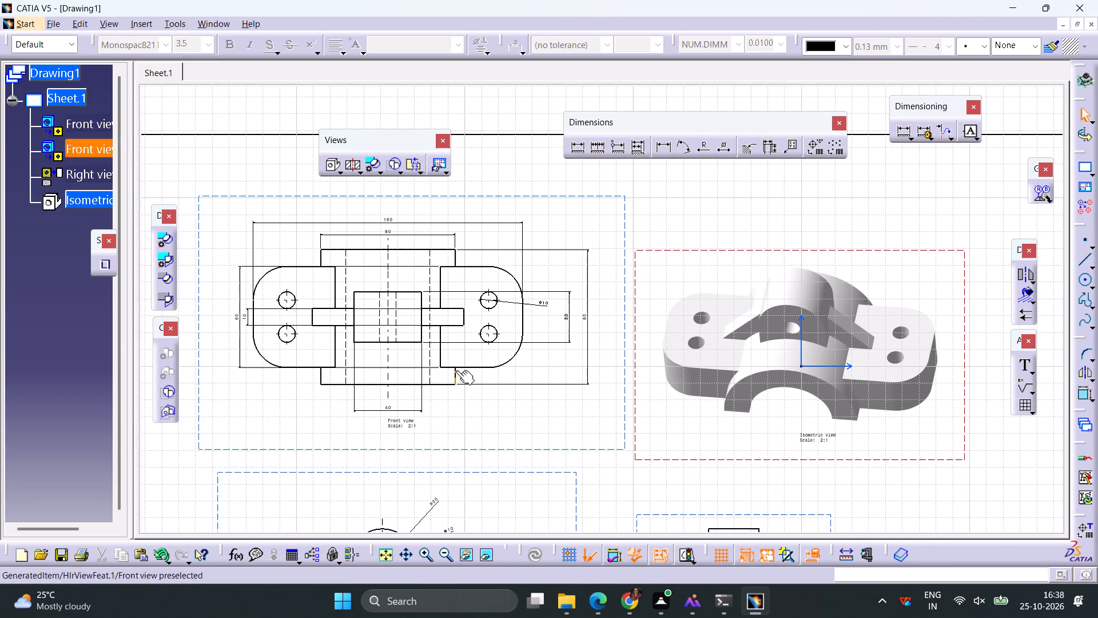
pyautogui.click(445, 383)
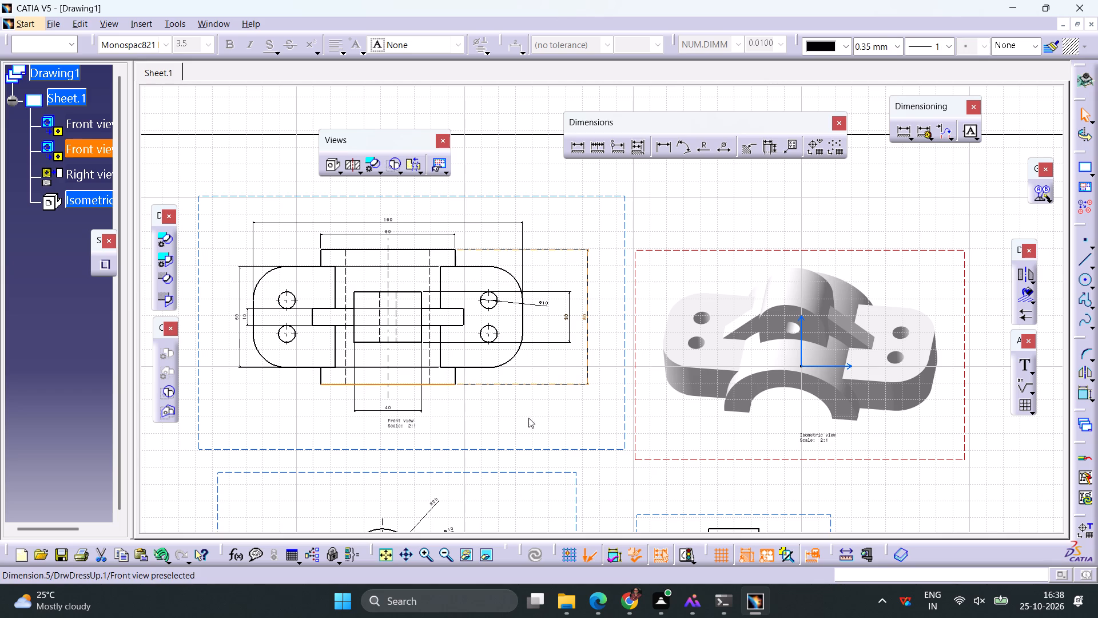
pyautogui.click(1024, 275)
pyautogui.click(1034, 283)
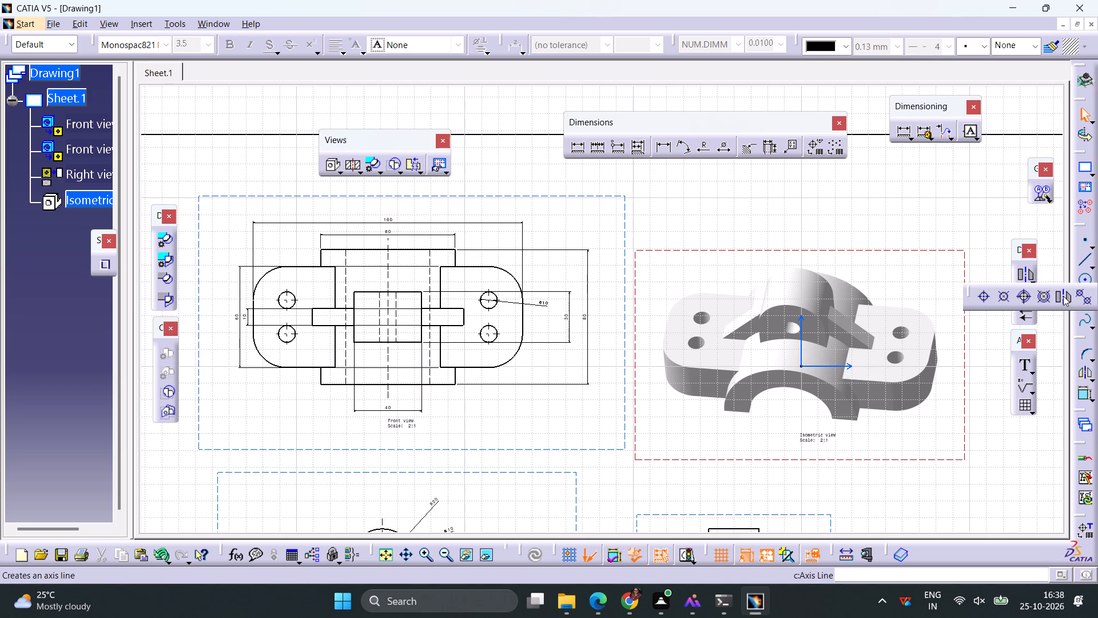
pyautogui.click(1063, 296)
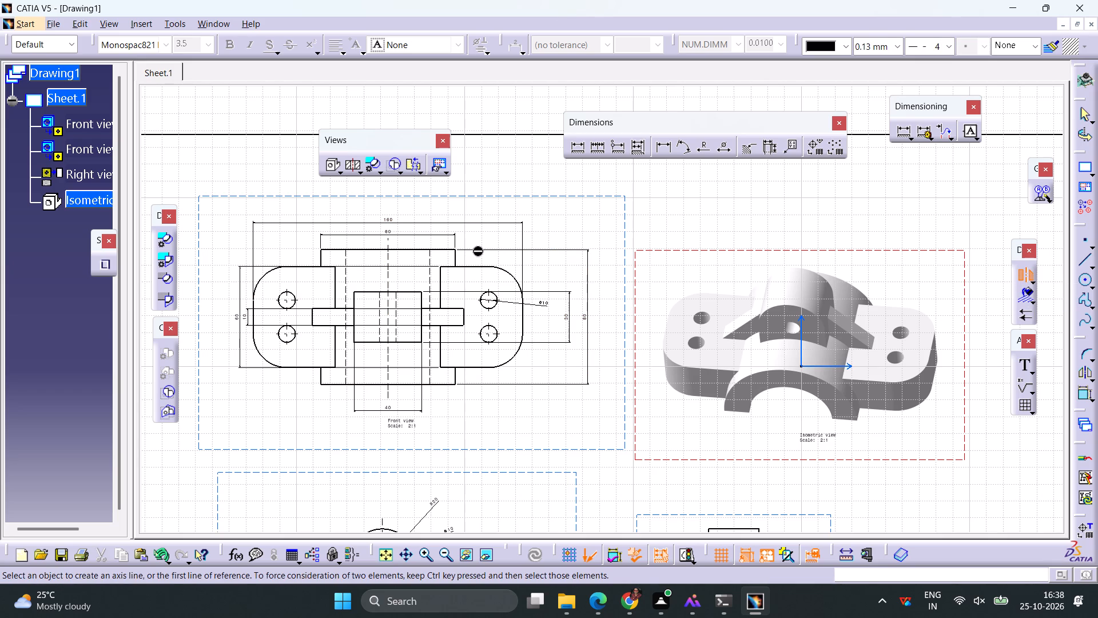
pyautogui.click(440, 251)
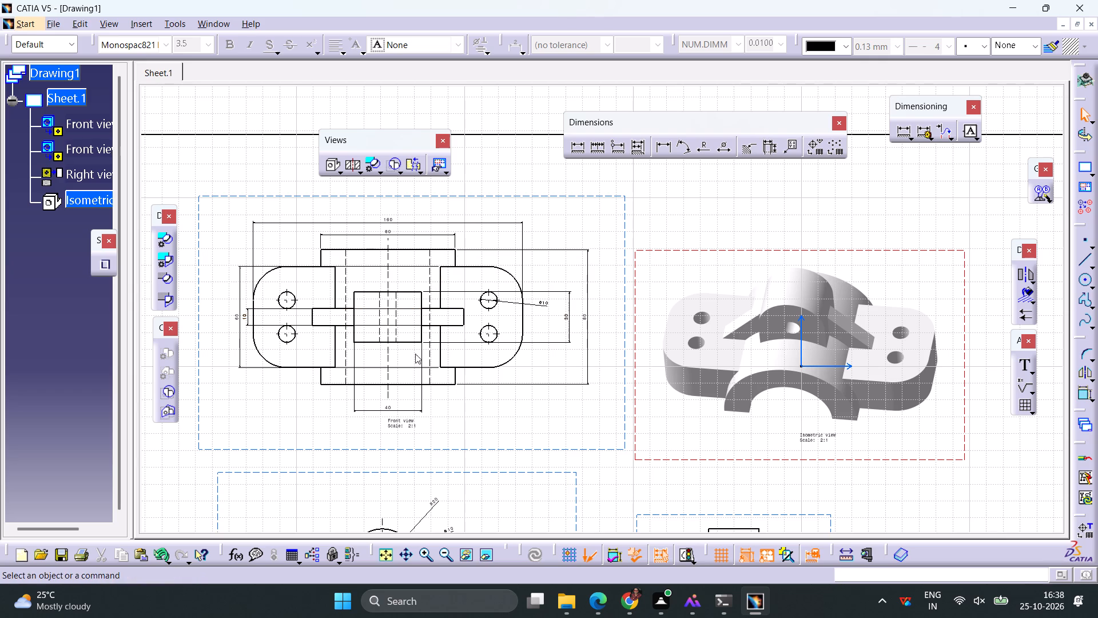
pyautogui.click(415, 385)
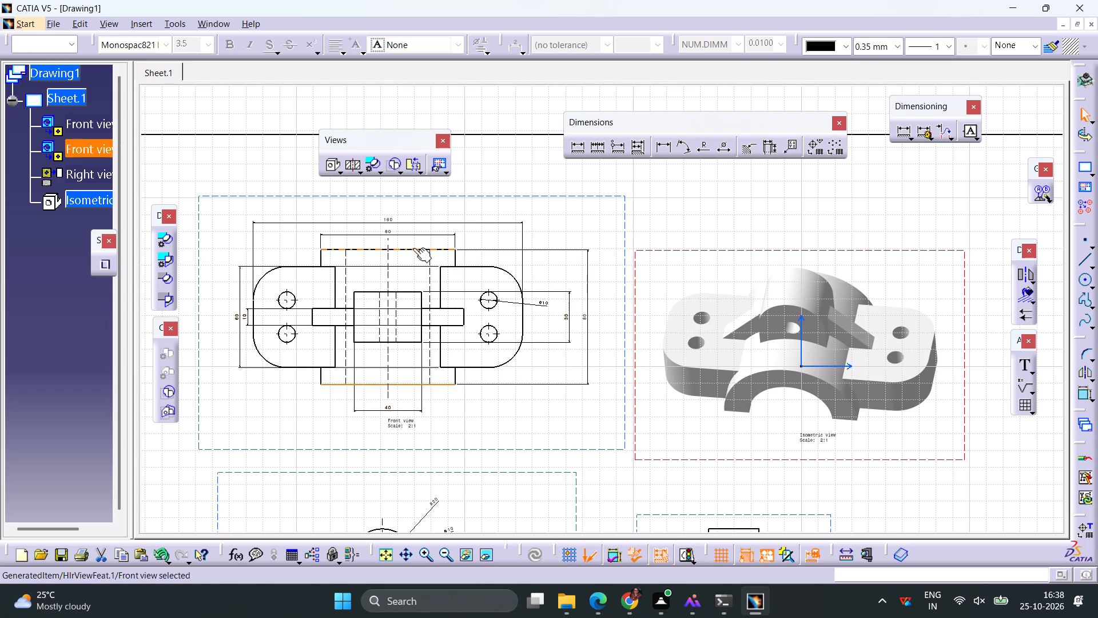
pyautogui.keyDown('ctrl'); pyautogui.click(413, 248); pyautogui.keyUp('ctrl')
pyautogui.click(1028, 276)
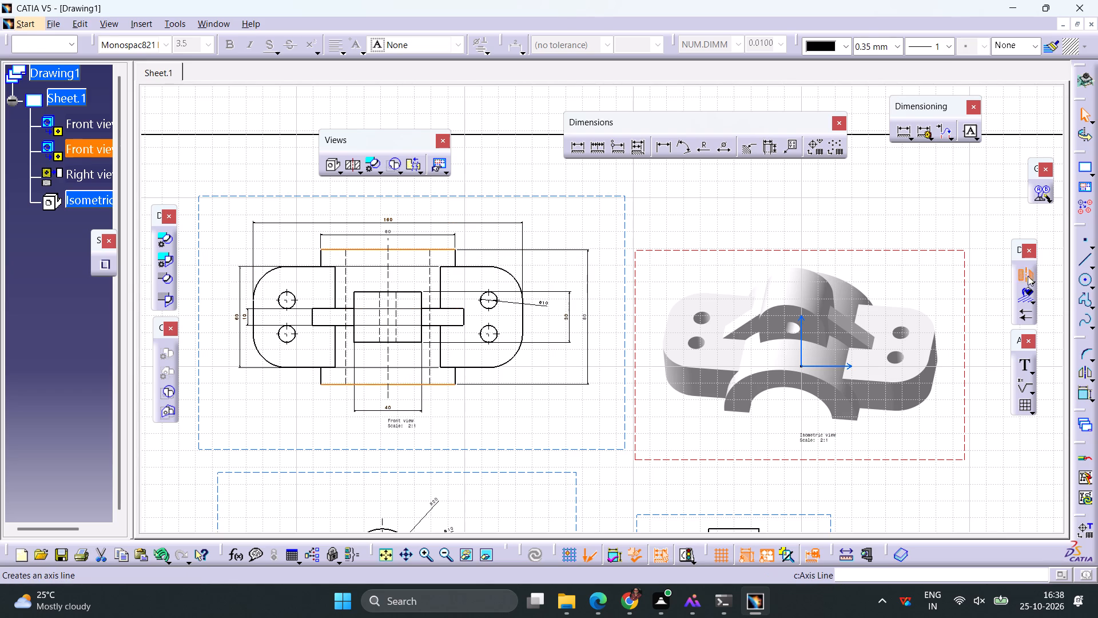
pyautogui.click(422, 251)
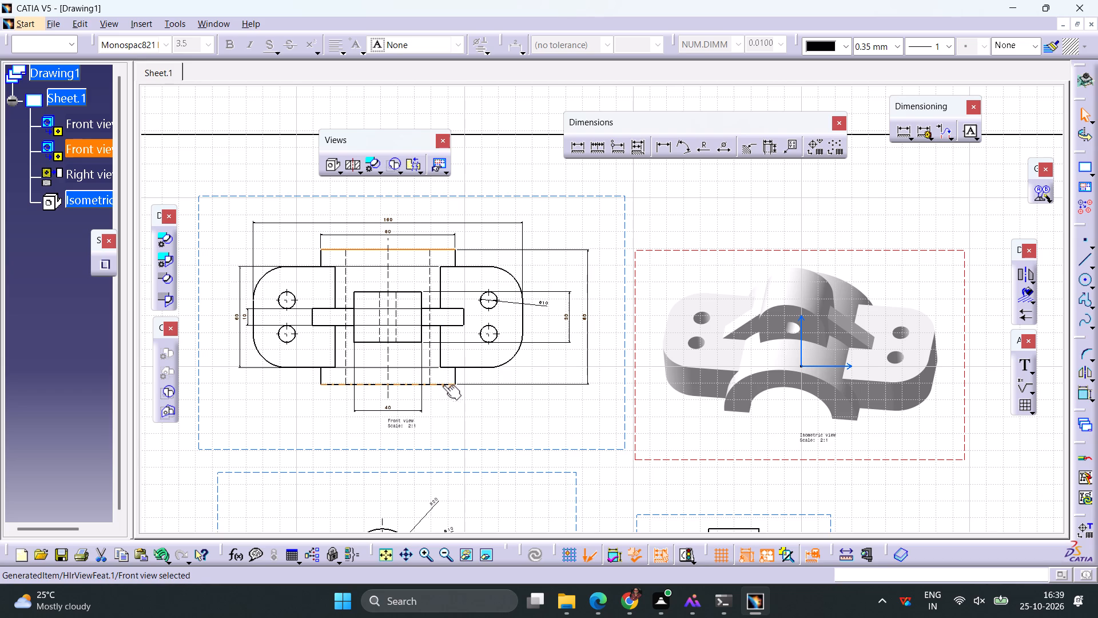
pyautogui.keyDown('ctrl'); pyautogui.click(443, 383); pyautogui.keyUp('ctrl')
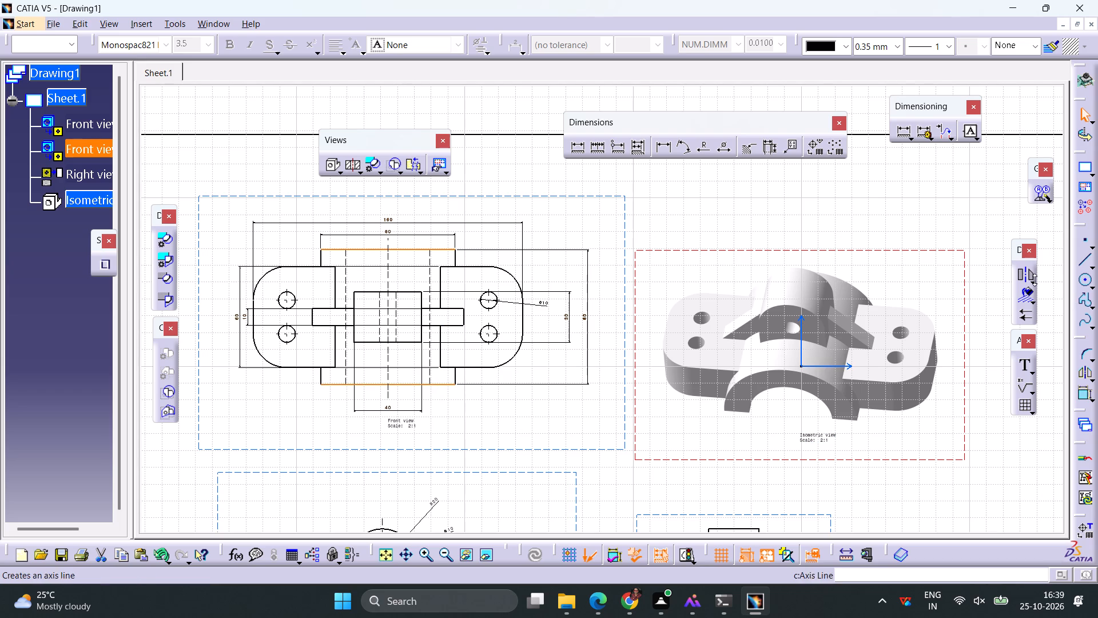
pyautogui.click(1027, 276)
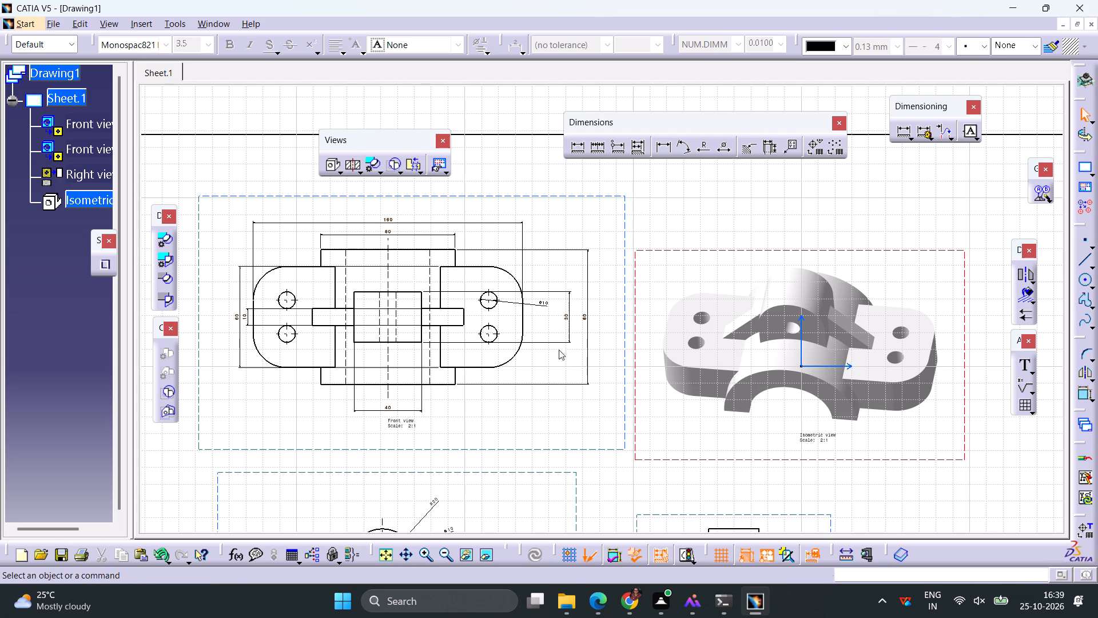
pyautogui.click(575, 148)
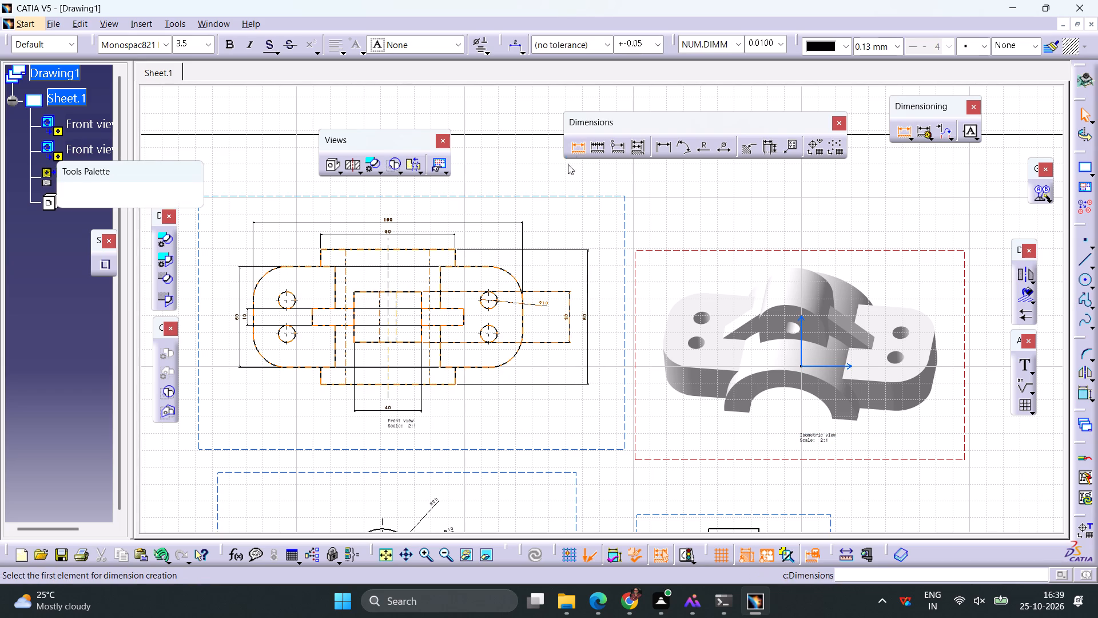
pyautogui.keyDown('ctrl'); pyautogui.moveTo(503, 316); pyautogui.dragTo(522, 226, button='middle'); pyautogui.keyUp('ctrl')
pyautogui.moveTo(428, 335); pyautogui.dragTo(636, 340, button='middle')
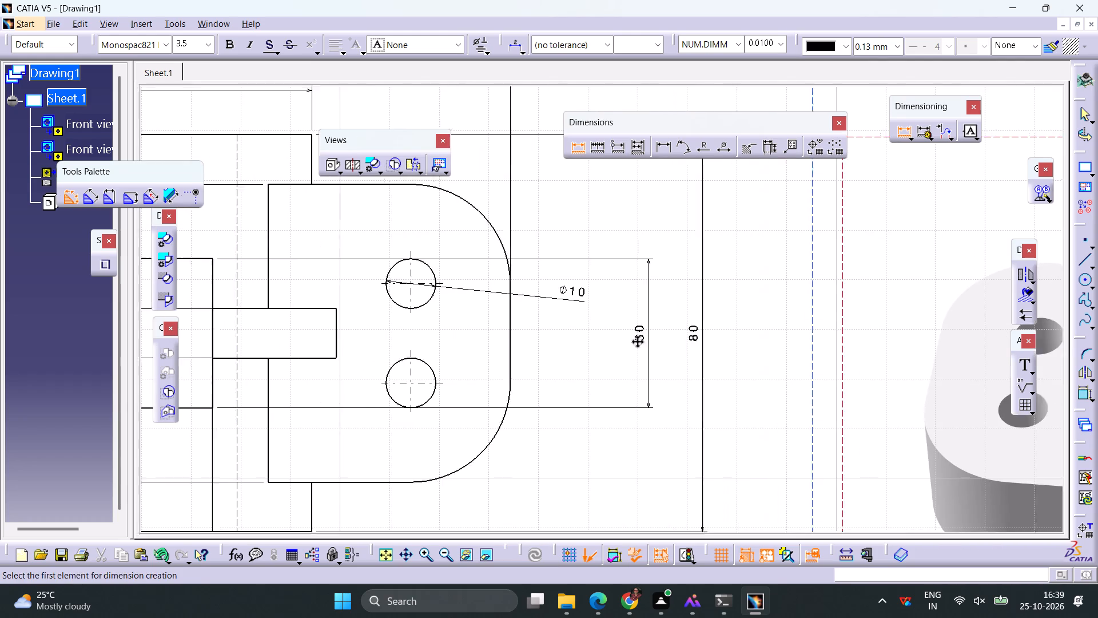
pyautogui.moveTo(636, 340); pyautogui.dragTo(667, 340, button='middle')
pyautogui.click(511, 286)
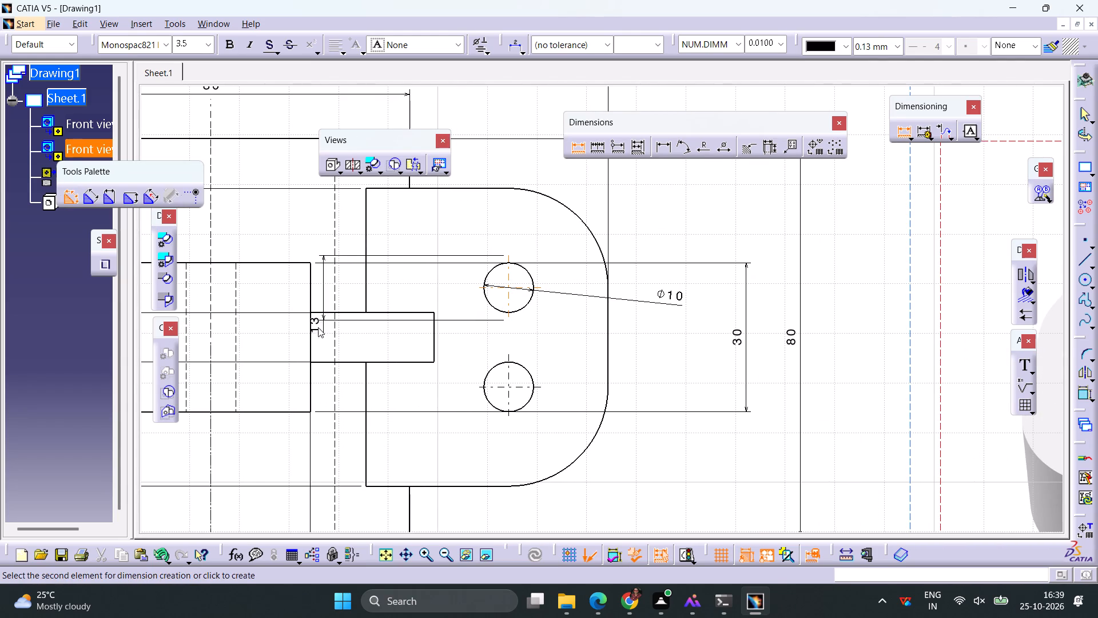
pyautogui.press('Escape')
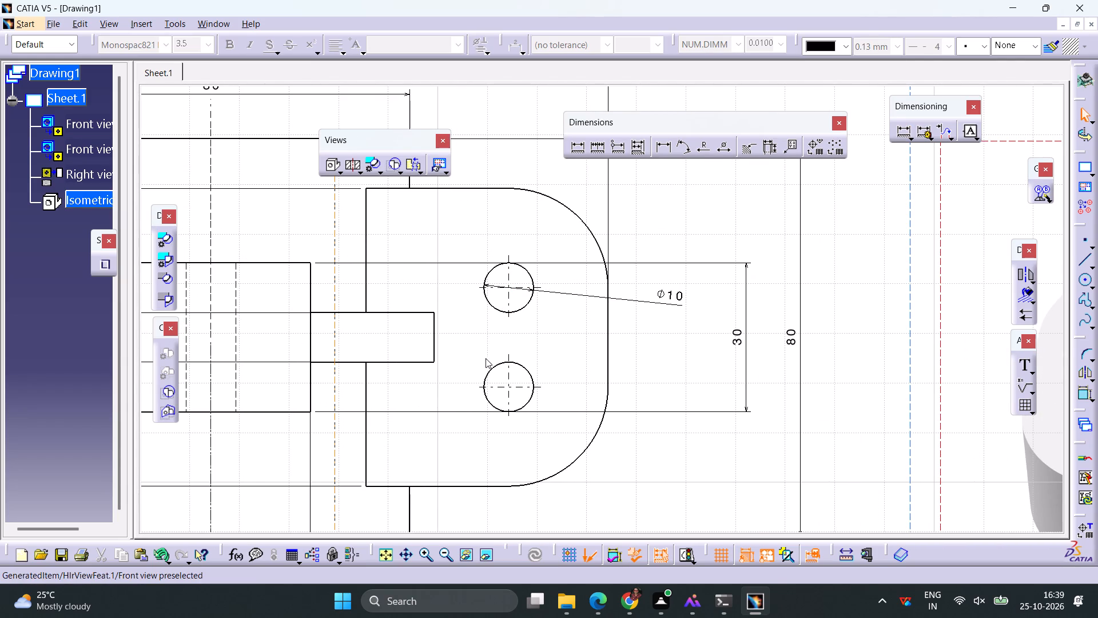
# Save the drawing as Drawing1 in CATDrawing format in the internship folder.
pyautogui.keyDown('ctrl'); pyautogui.moveTo(508, 342); pyautogui.dragTo(505, 382, button='middle'); pyautogui.keyUp('ctrl')
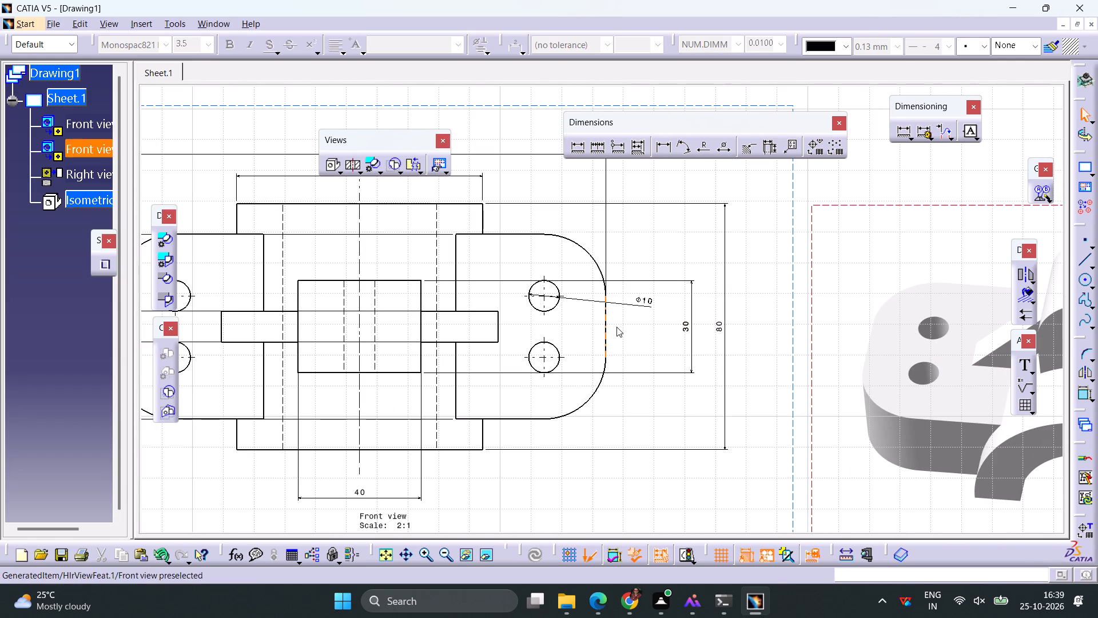
pyautogui.keyDown('ctrl'); pyautogui.moveTo(616, 327); pyautogui.dragTo(589, 437, button='middle'); pyautogui.keyUp('ctrl')
pyautogui.click(53, 22)
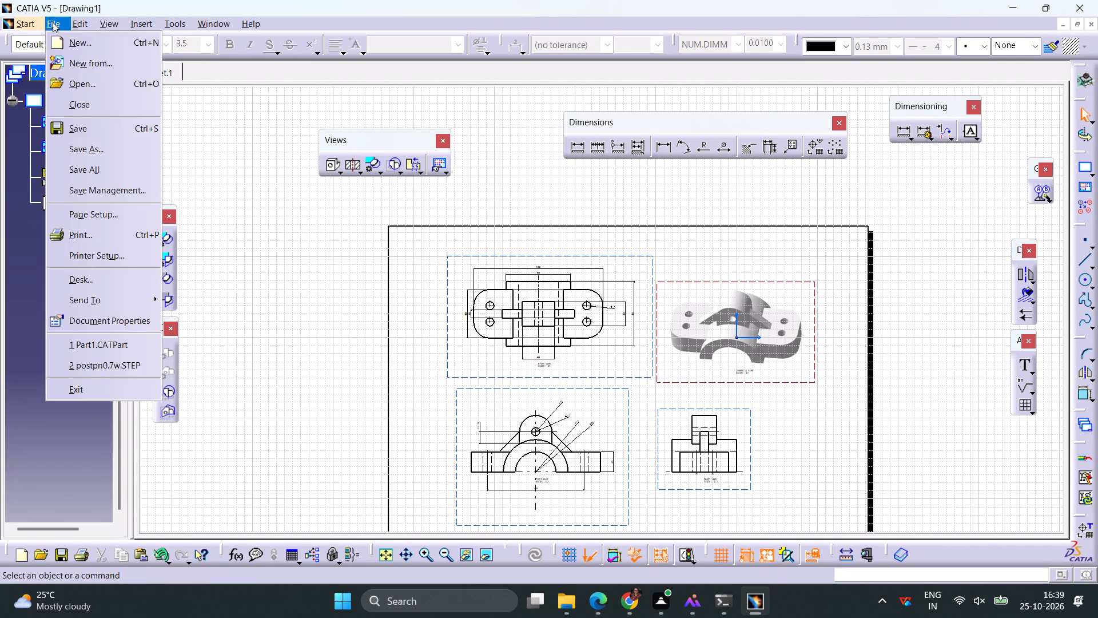
pyautogui.click(120, 153)
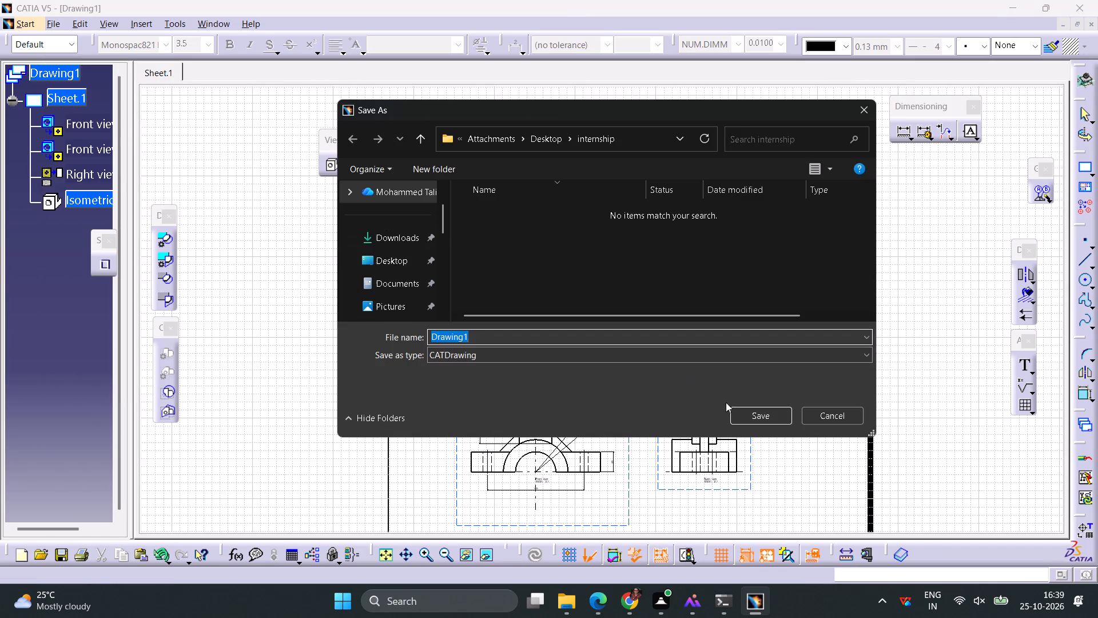
pyautogui.click(745, 417)
pyautogui.click(647, 312)
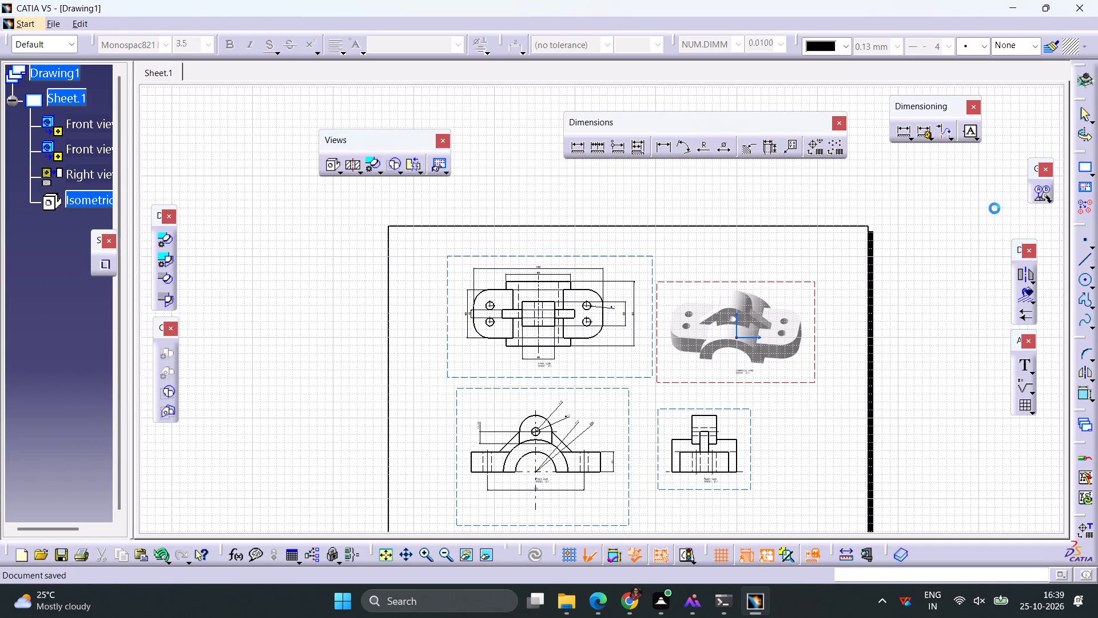
# Close the drawing and the Part1 document.
pyautogui.click(1088, 24)
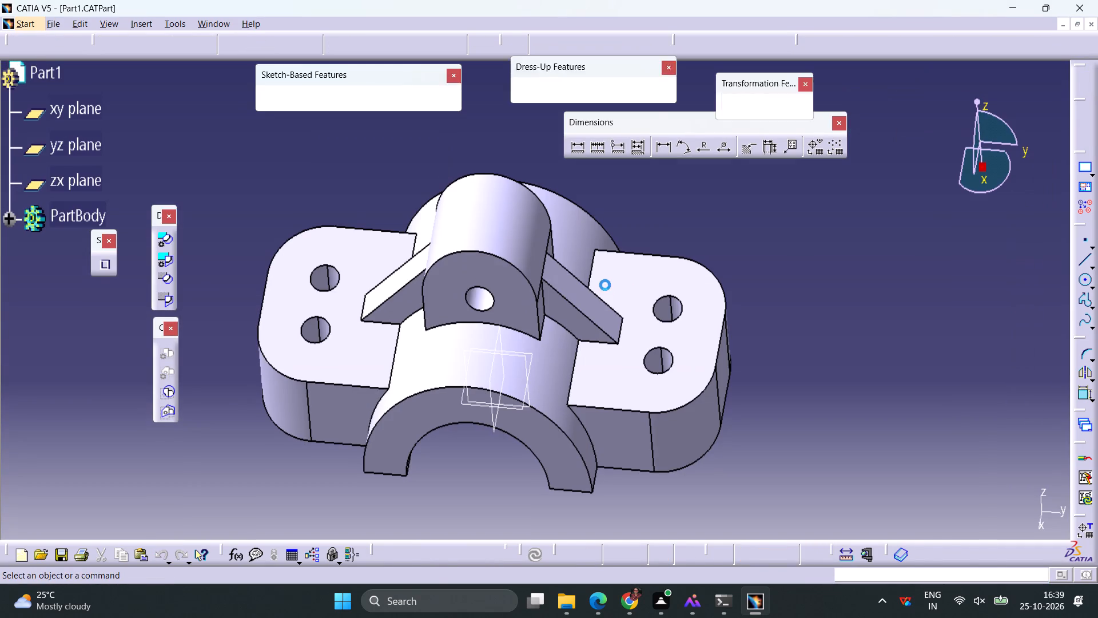
pyautogui.click(570, 329)
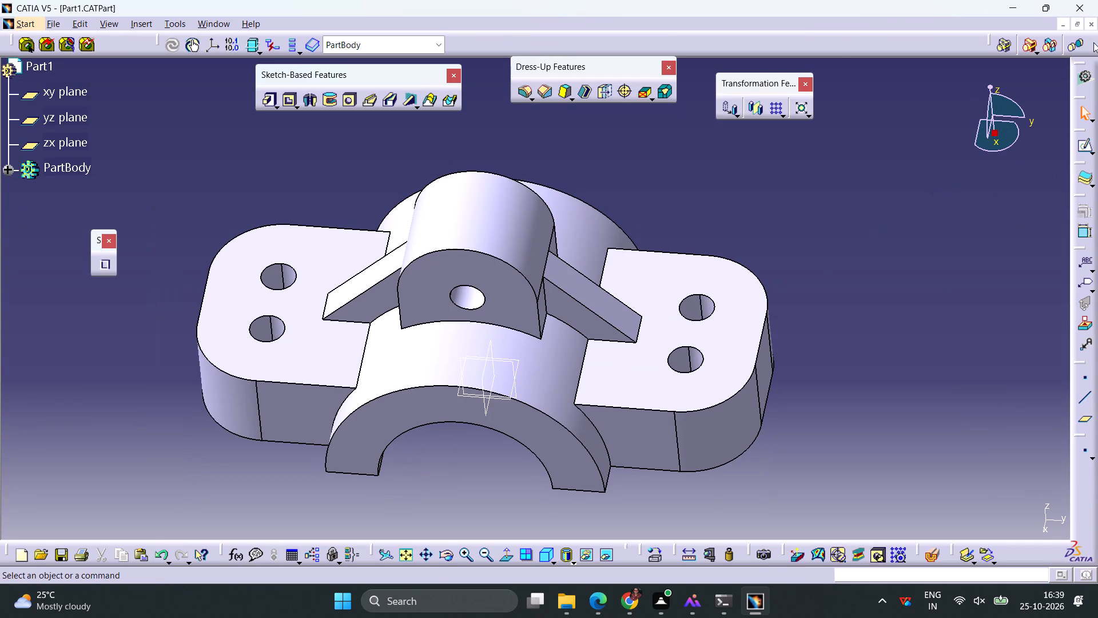
pyautogui.click(1092, 26)
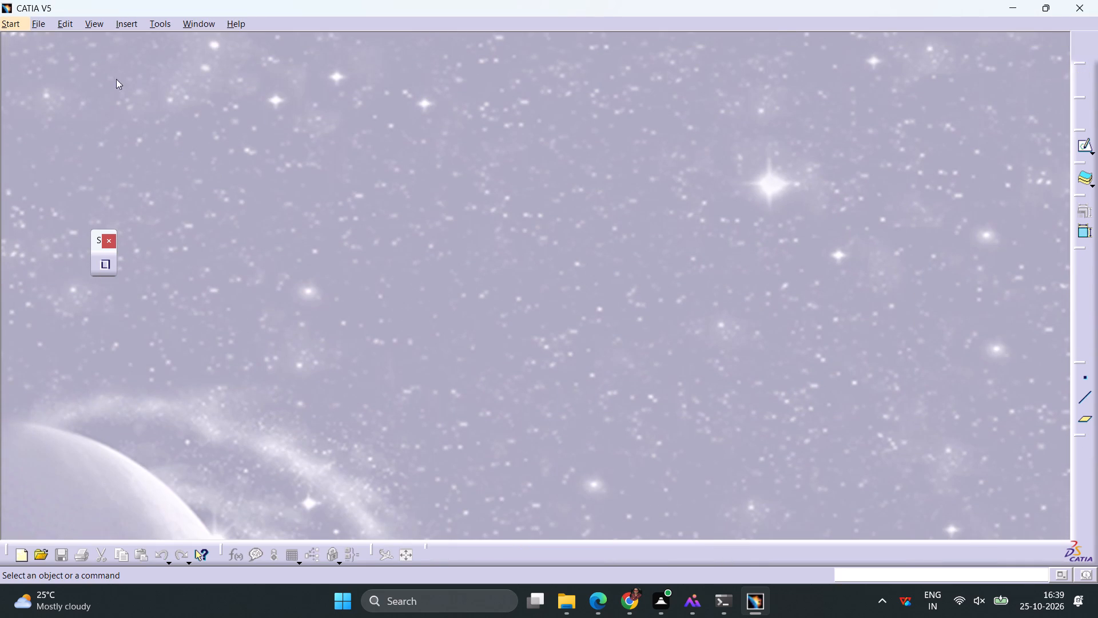
# Stop the macro recording.
pyautogui.click(104, 268)
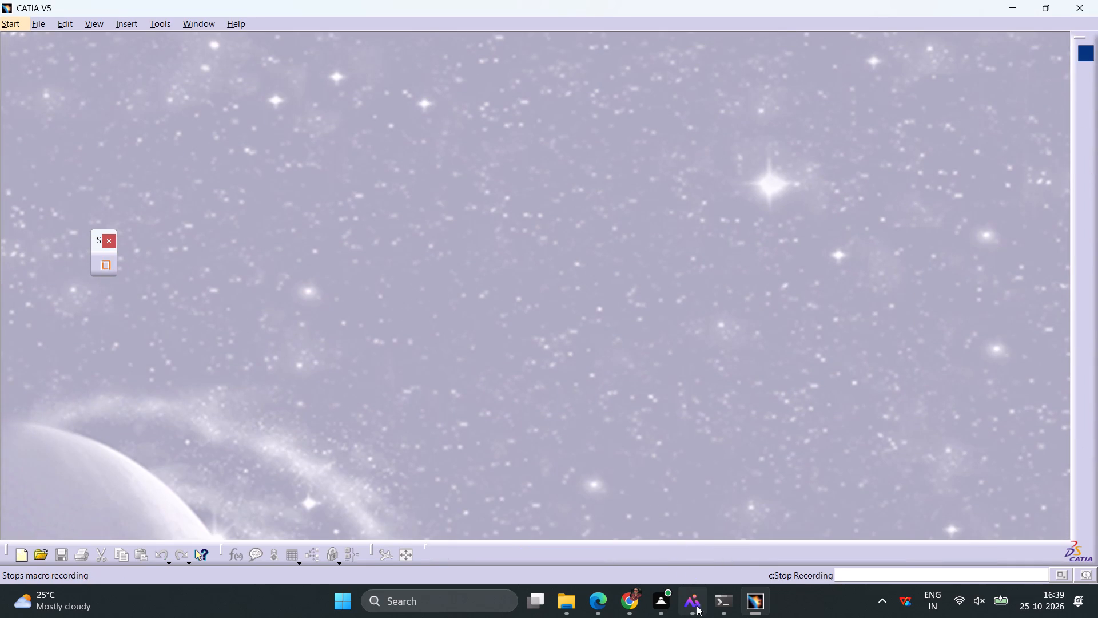